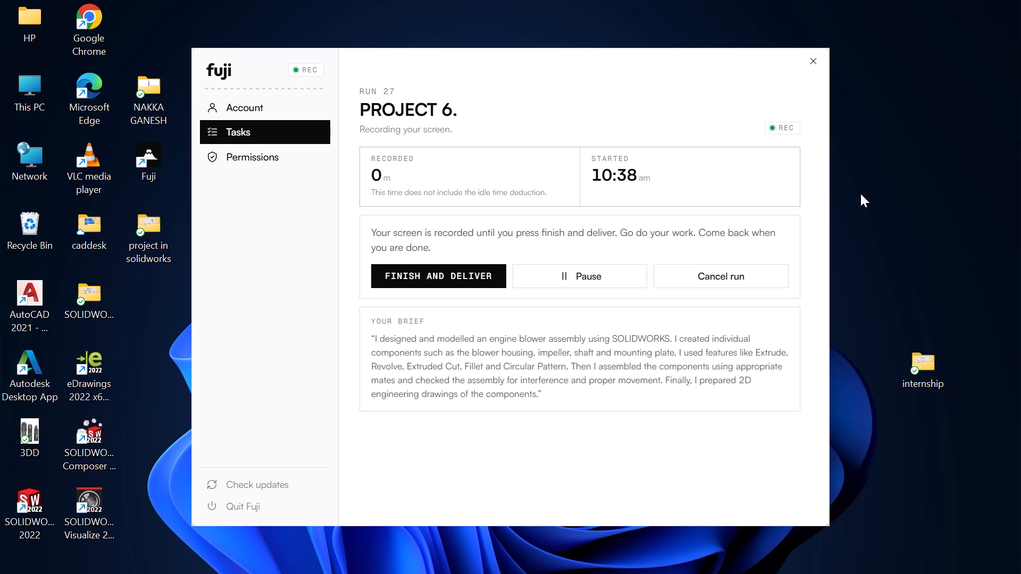
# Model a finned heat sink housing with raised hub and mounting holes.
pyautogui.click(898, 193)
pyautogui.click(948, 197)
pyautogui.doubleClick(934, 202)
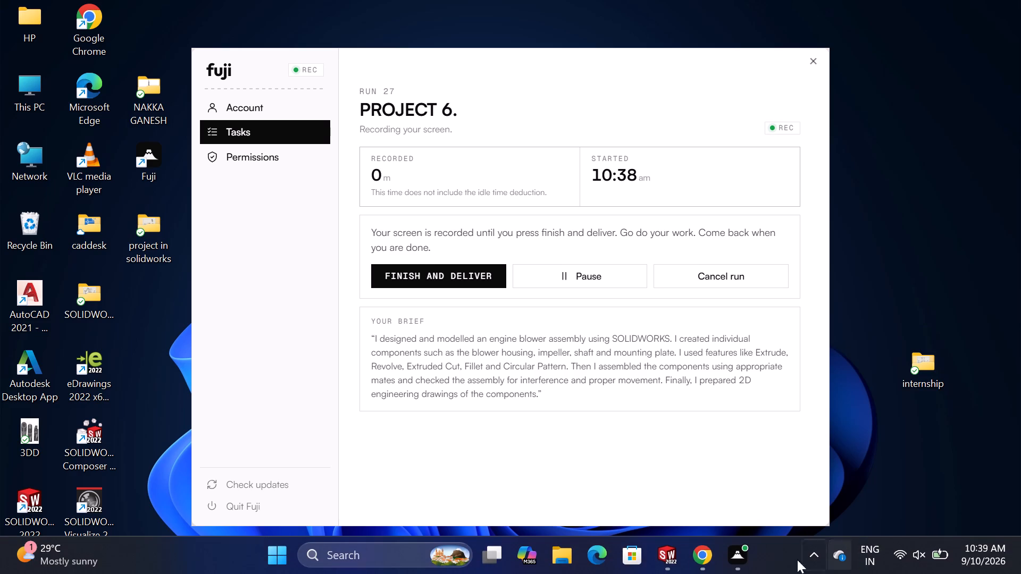
# Switch to SOLIDWORKS and sketch a horizontal centerline passing through the origin in the open front-plane sketch.
pyautogui.click(675, 562)
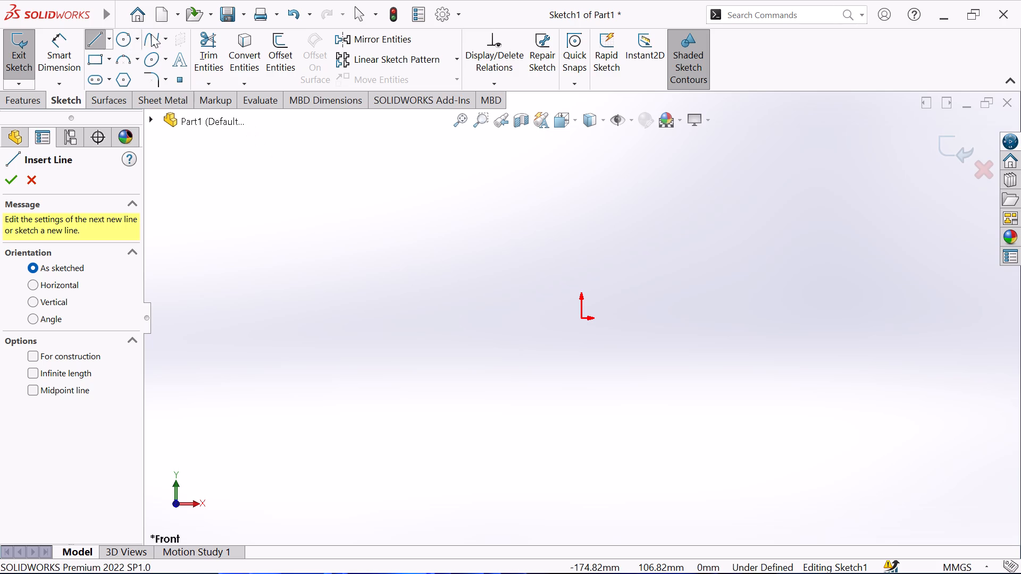
pyautogui.click(114, 35)
pyautogui.click(109, 32)
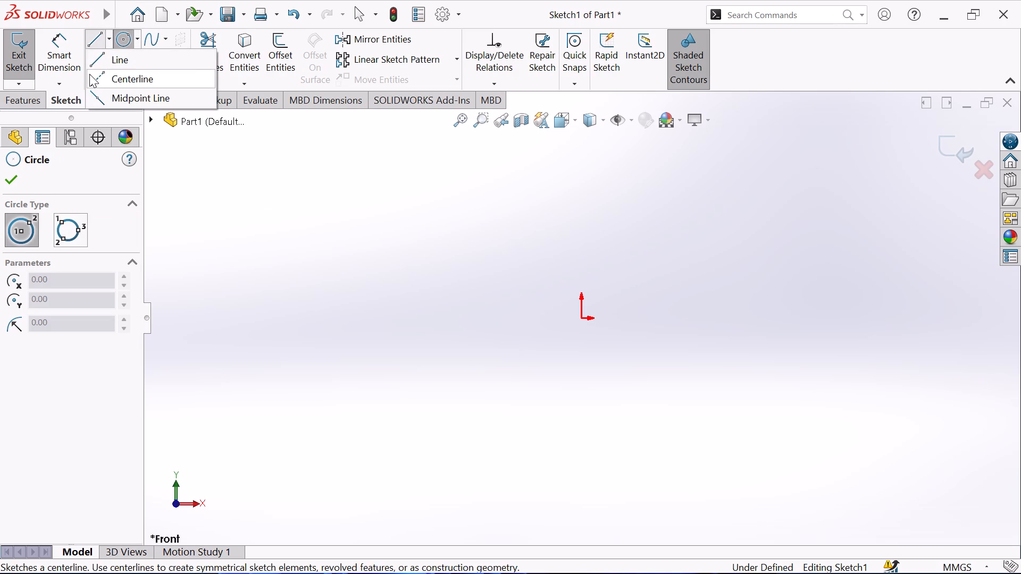
pyautogui.click(89, 74)
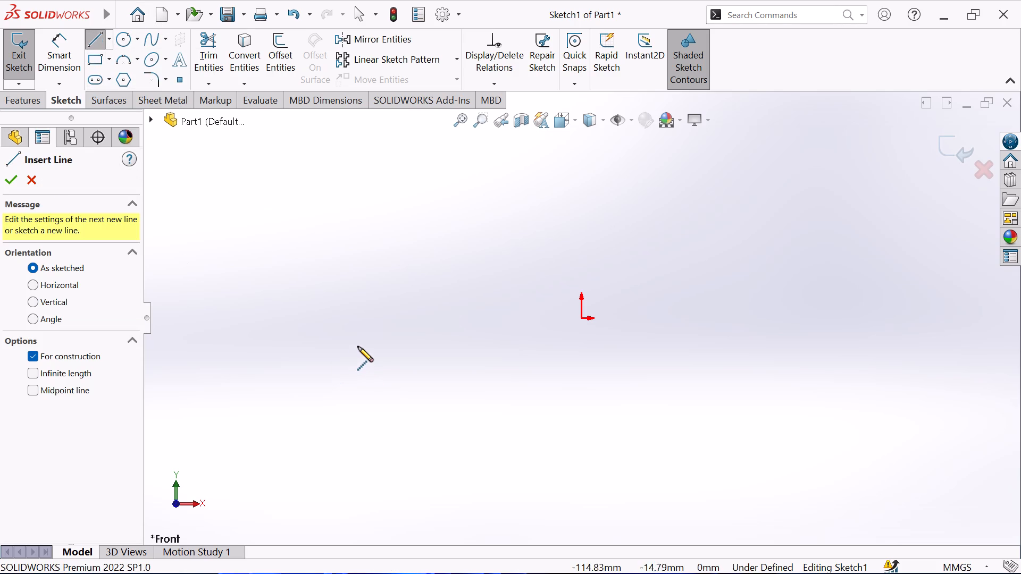
pyautogui.click(324, 320)
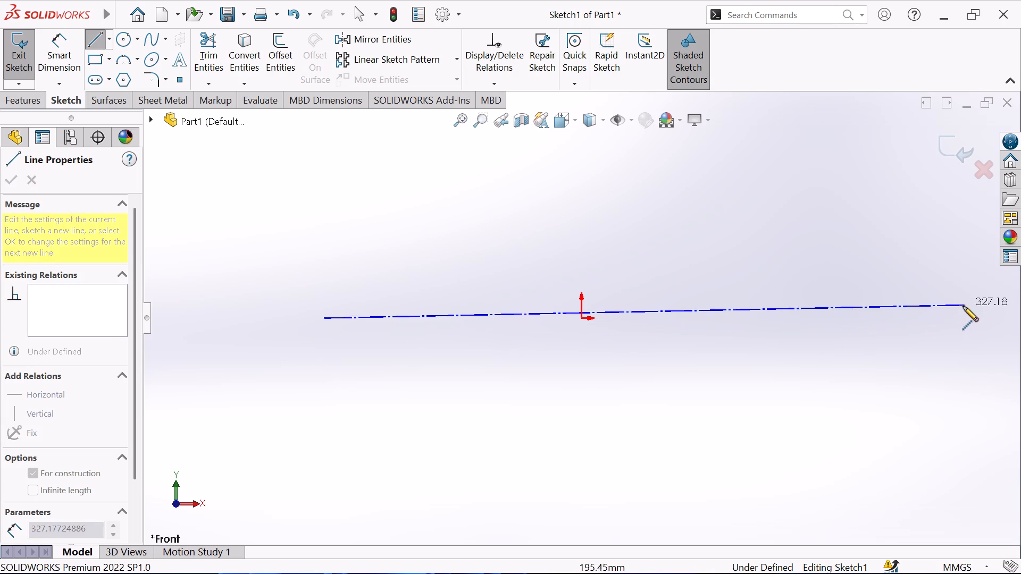
pyautogui.click(938, 318)
pyautogui.rightClick(768, 394)
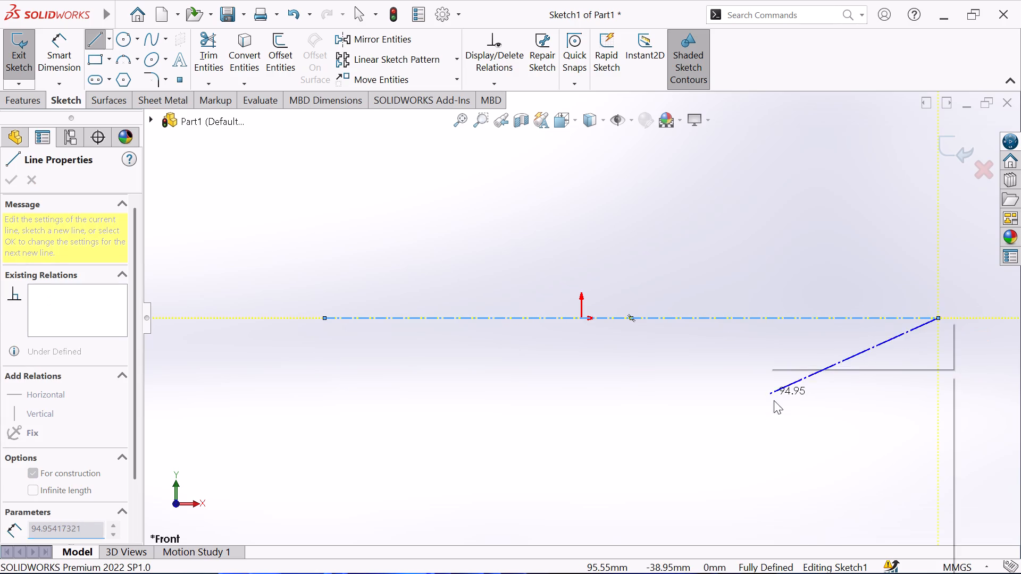
pyautogui.click(818, 385)
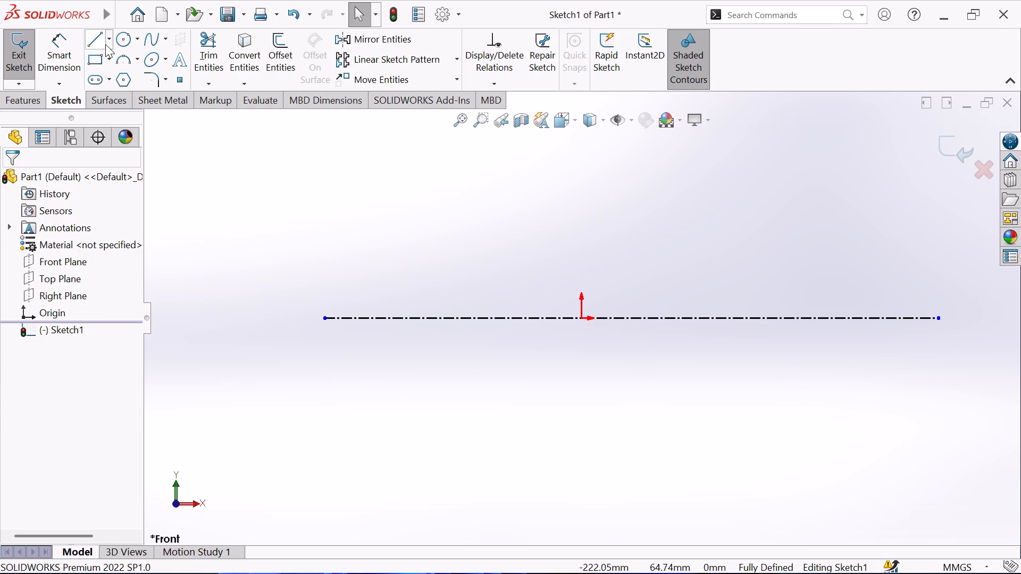
# Sketch a vertical centerline through the origin, crossing the horizontal centerline and extending above and below it.
pyautogui.click(108, 36)
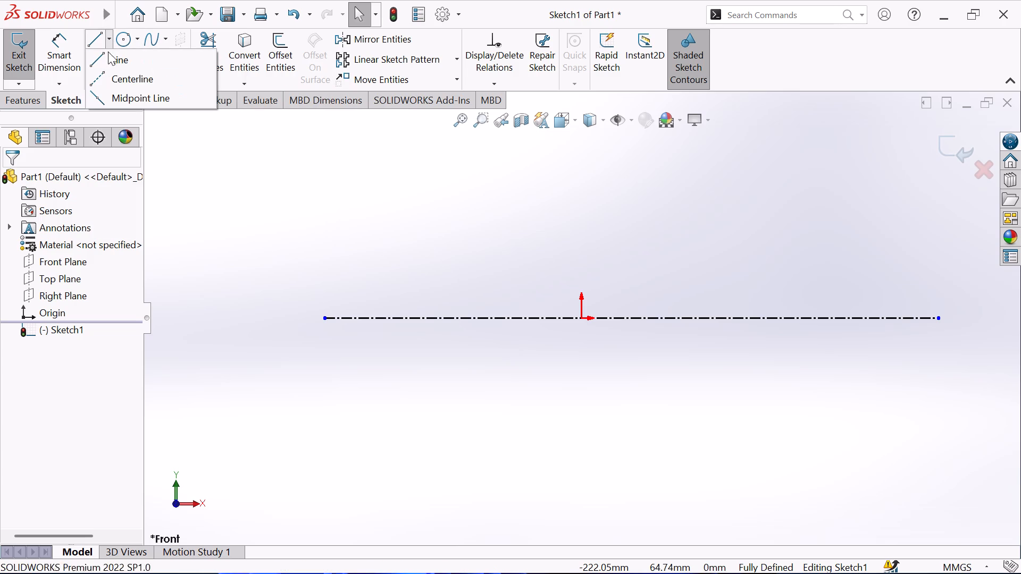
pyautogui.click(98, 74)
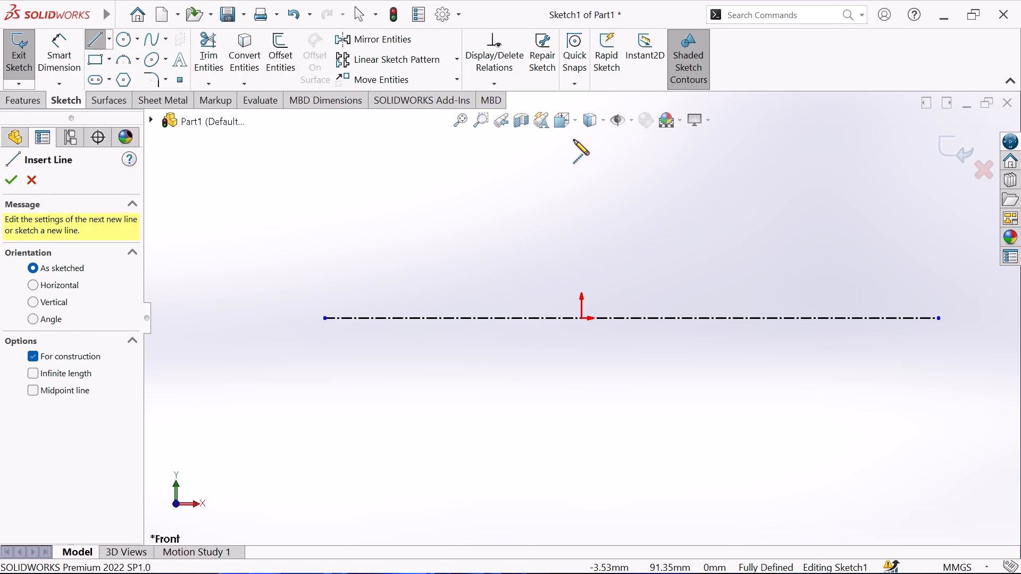
pyautogui.click(580, 142)
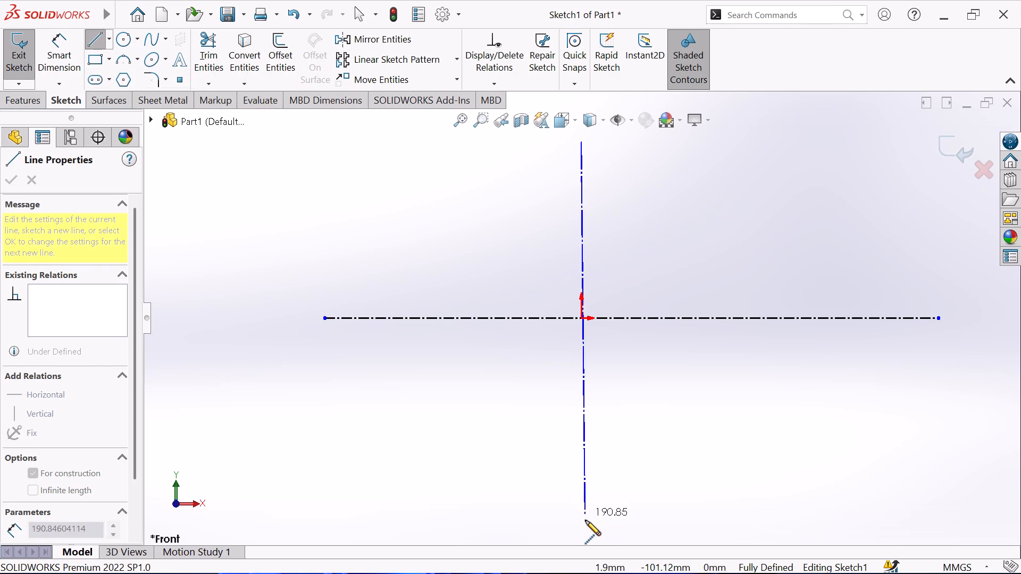
pyautogui.click(579, 508)
pyautogui.rightClick(714, 431)
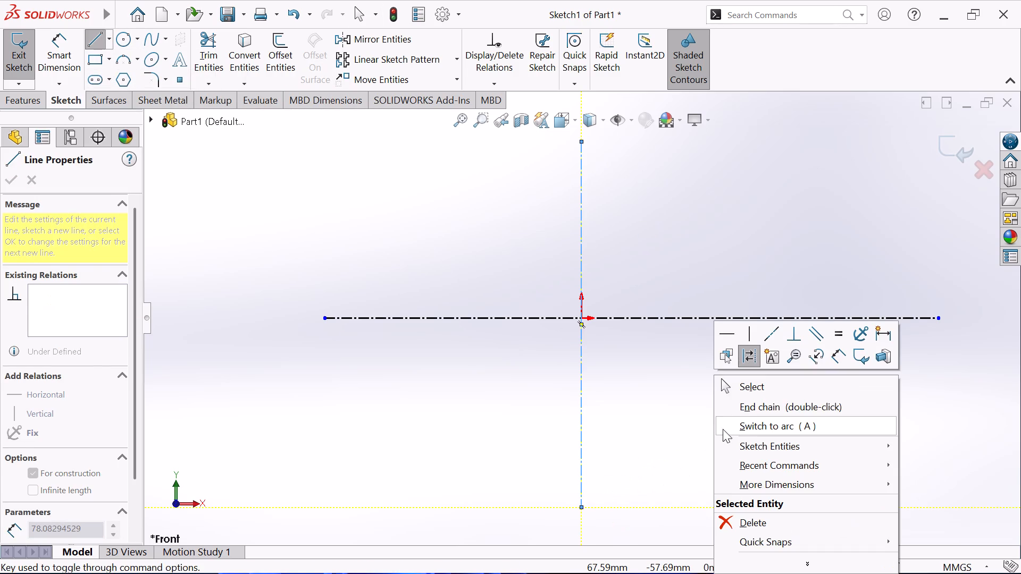
pyautogui.click(781, 390)
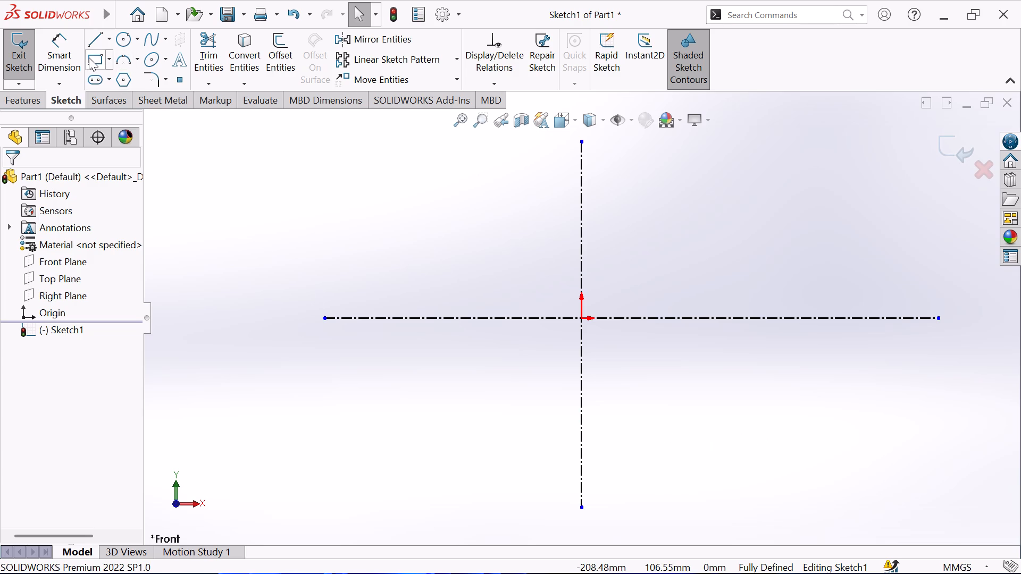
# Sketch a center rectangle about 107.5 mm wide and 108.3 mm high, centred on the origin.
pyautogui.click(110, 65)
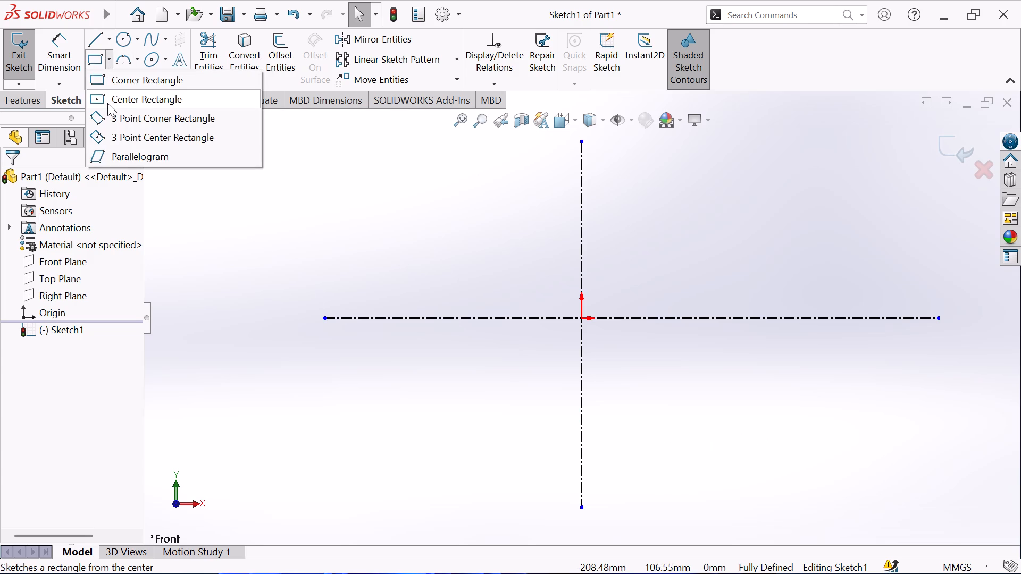
pyautogui.click(97, 99)
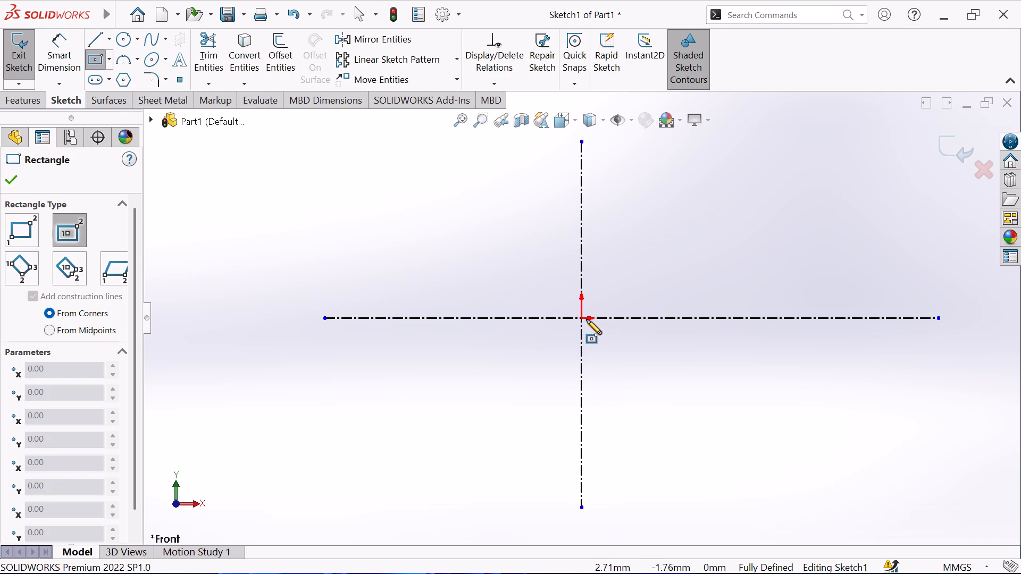
pyautogui.click(580, 318)
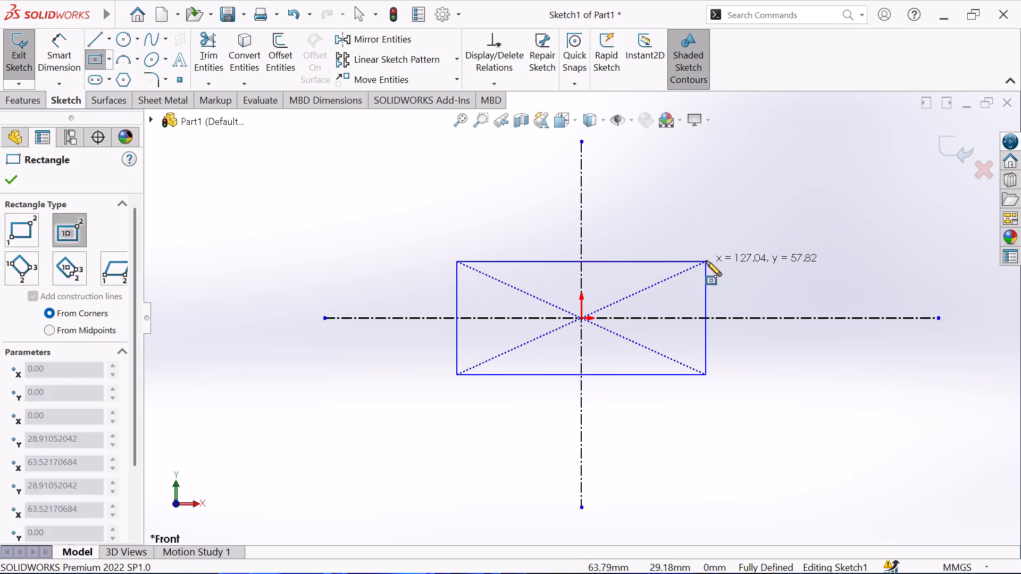
pyautogui.click(687, 212)
pyautogui.rightClick(739, 246)
pyautogui.click(779, 262)
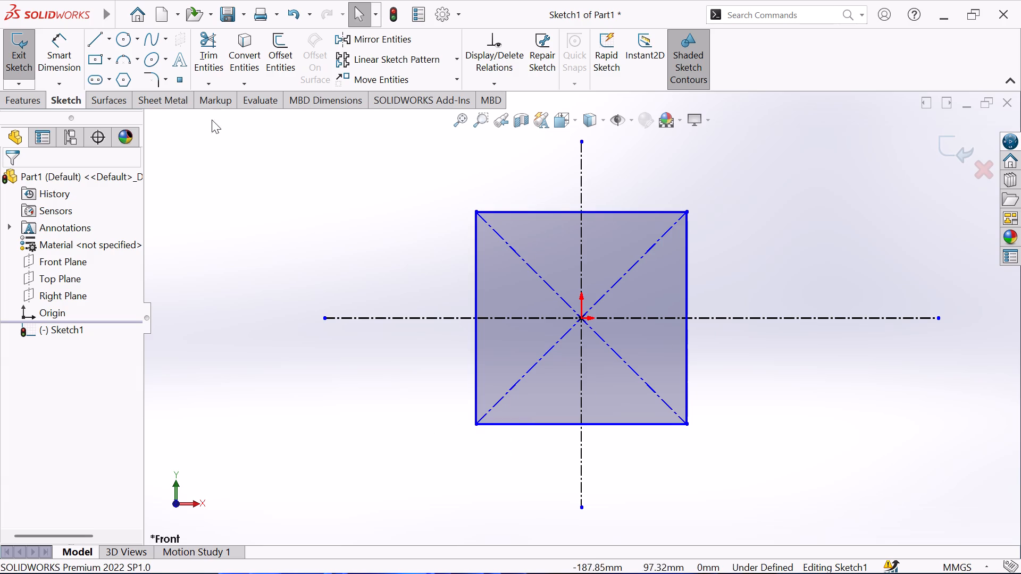
# Dimension the rectangle's width between its two vertical sides as 30.8 mm, placing the dimension below it.
pyautogui.click(66, 46)
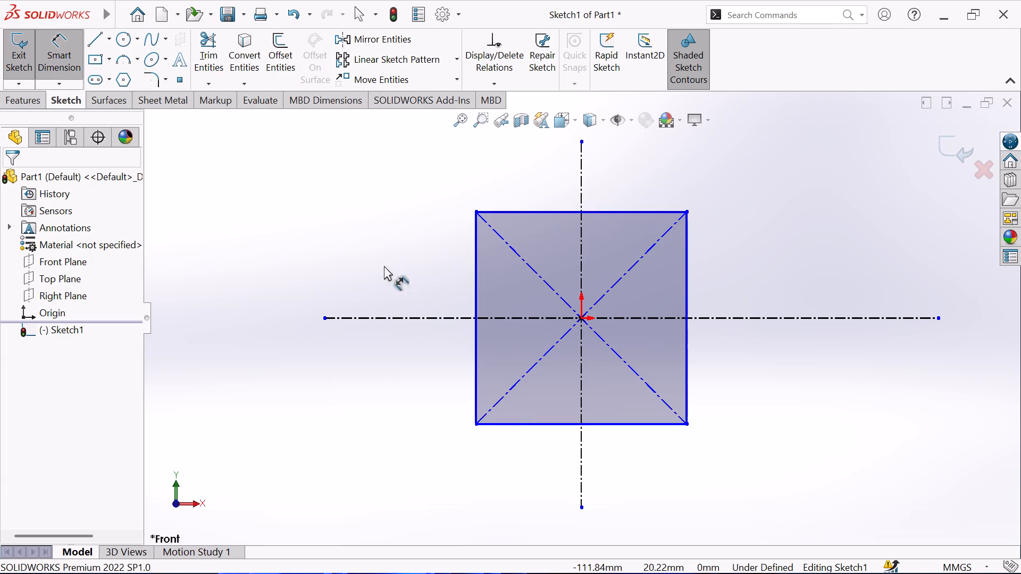
pyautogui.click(475, 263)
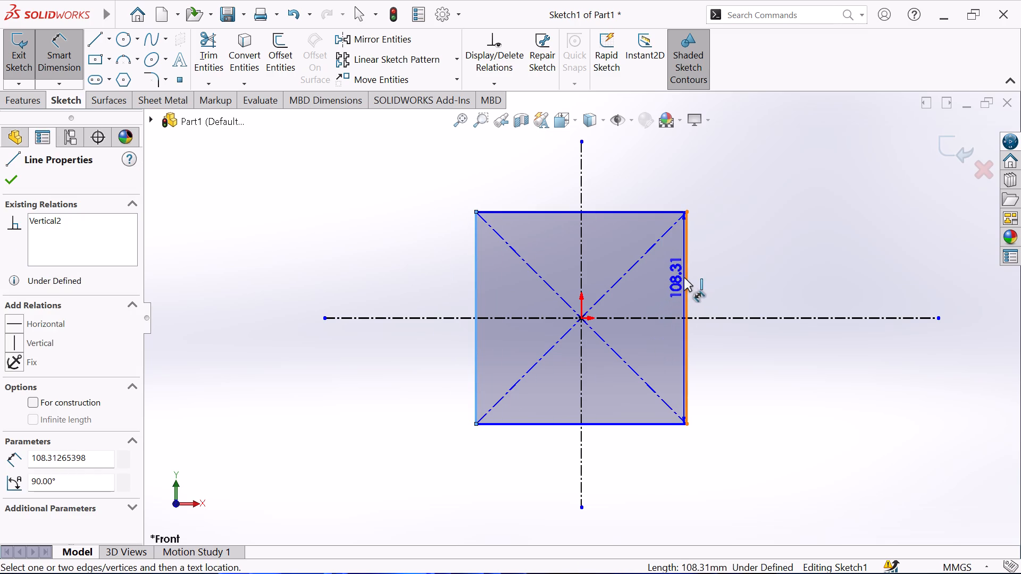
pyautogui.click(684, 277)
pyautogui.click(553, 453)
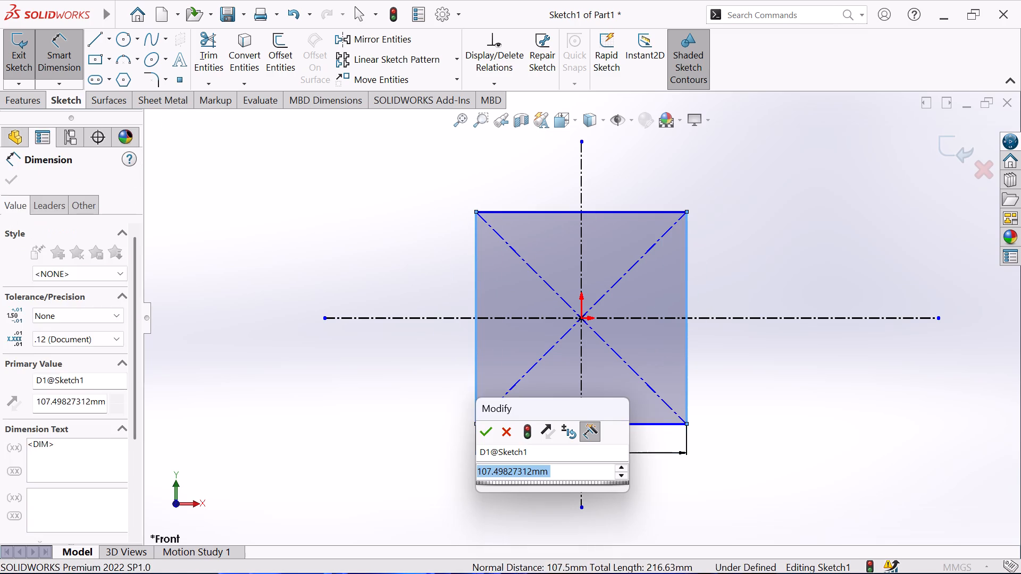
pyautogui.write('30.')
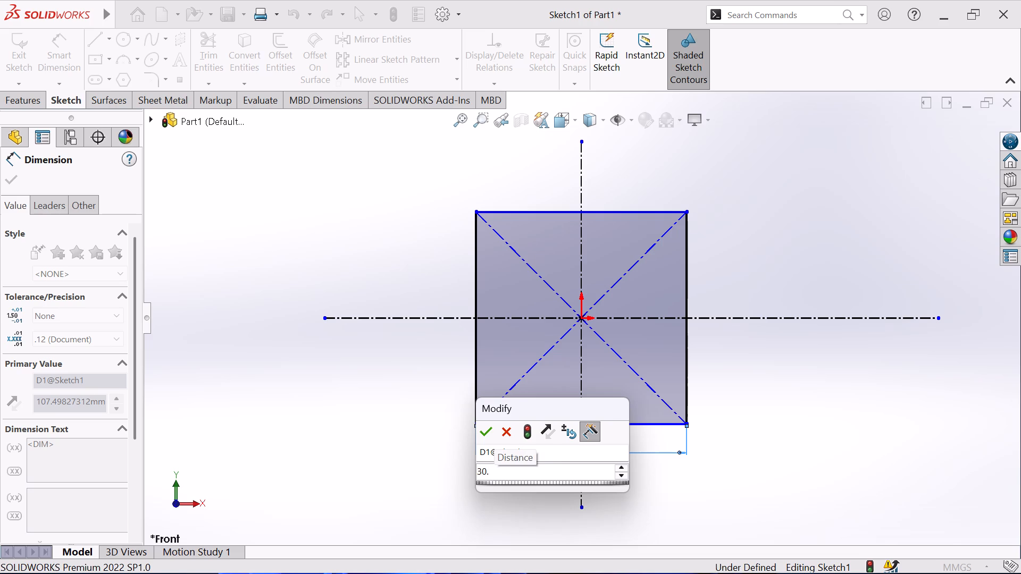
pyautogui.press('8')
pyautogui.press('Return')
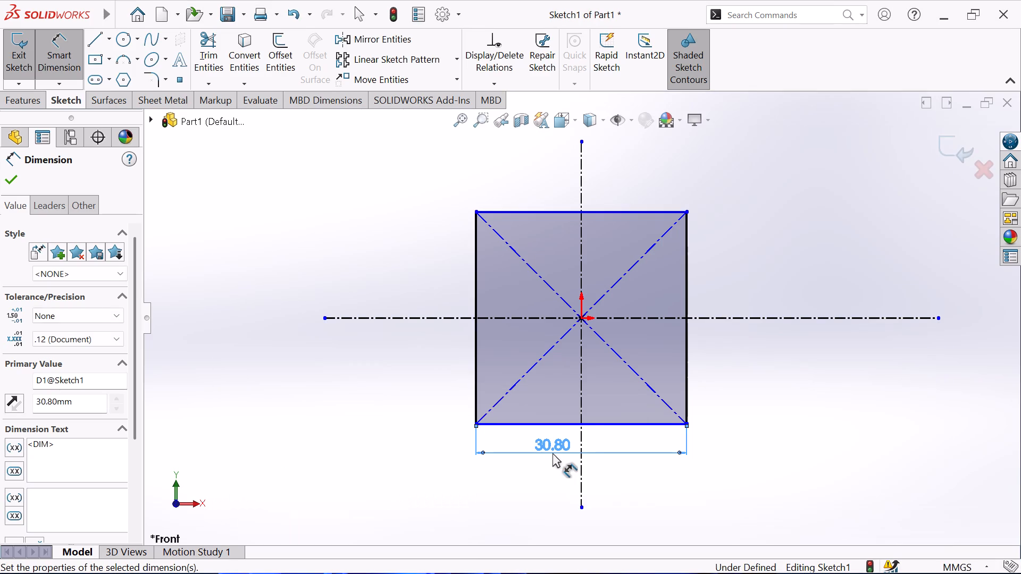
# Dimension the rectangle's vertical side as 35 mm, placing the dimension to the left of the profile.
pyautogui.click(474, 266)
pyautogui.click(355, 330)
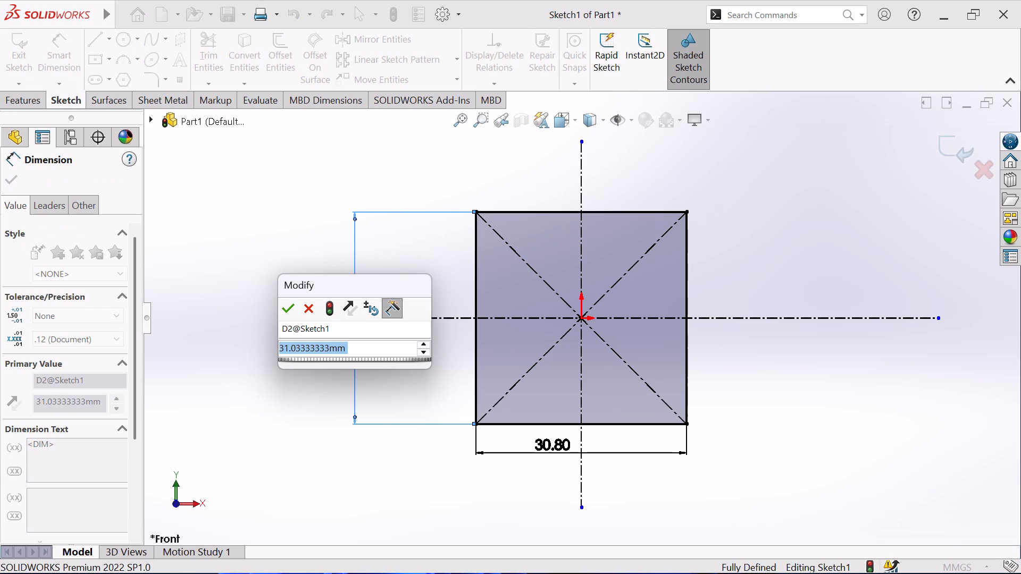
pyautogui.write('35')
pyautogui.press('Return')
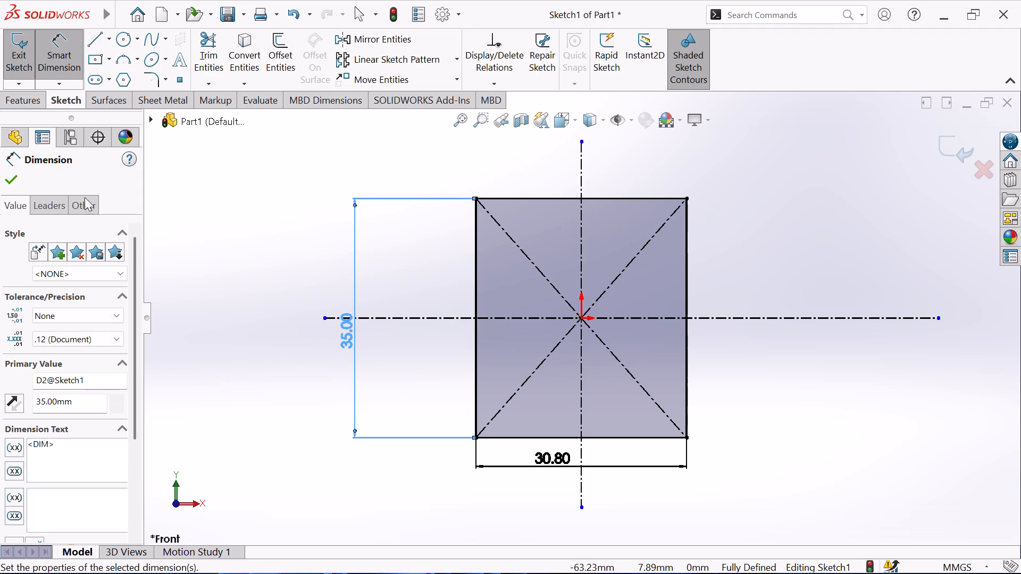
pyautogui.click(16, 179)
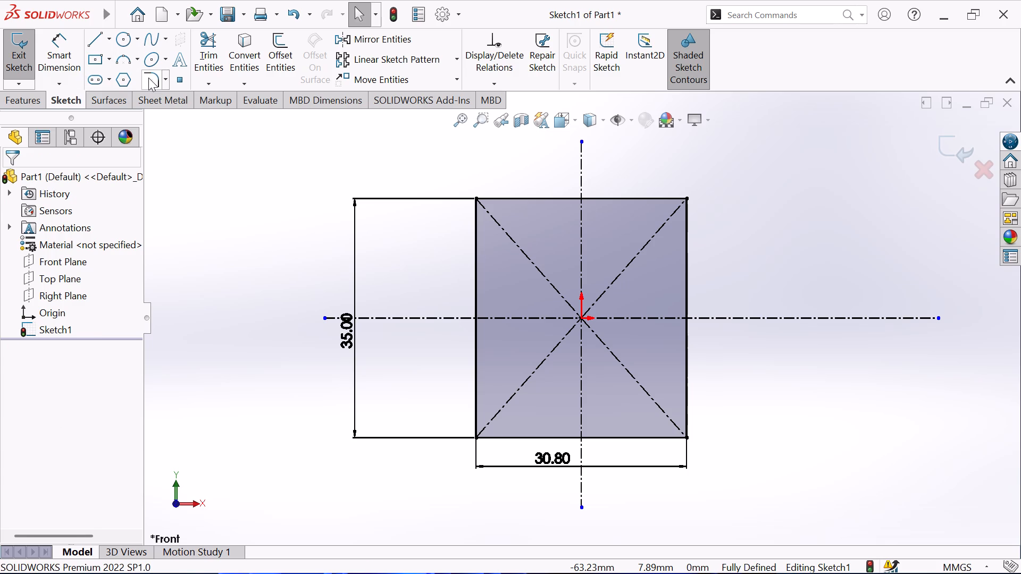
# Round all four corners of the rectangle with 10 mm sketch fillets, keeping constrained corners.
pyautogui.click(148, 78)
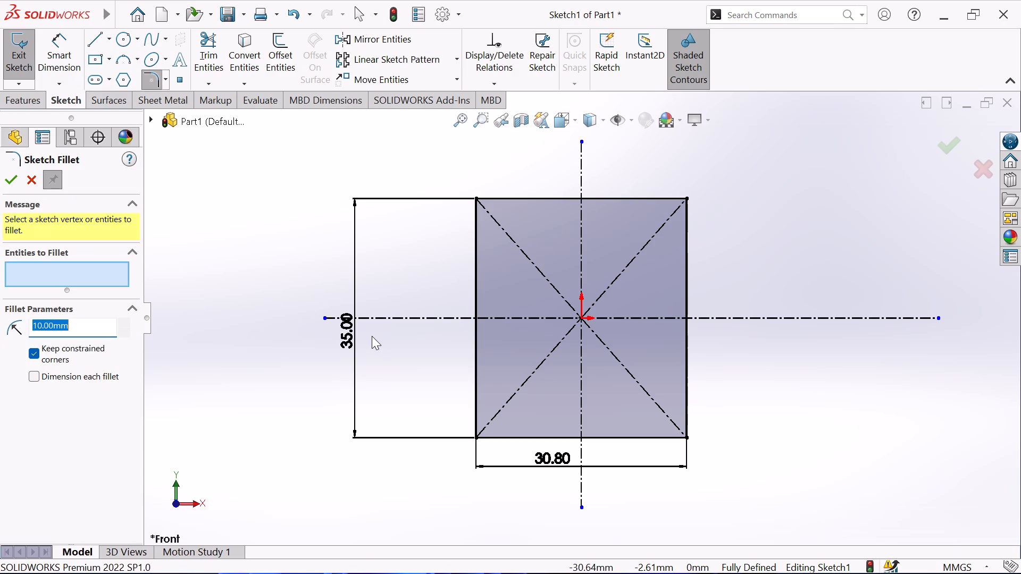
pyautogui.click(478, 201)
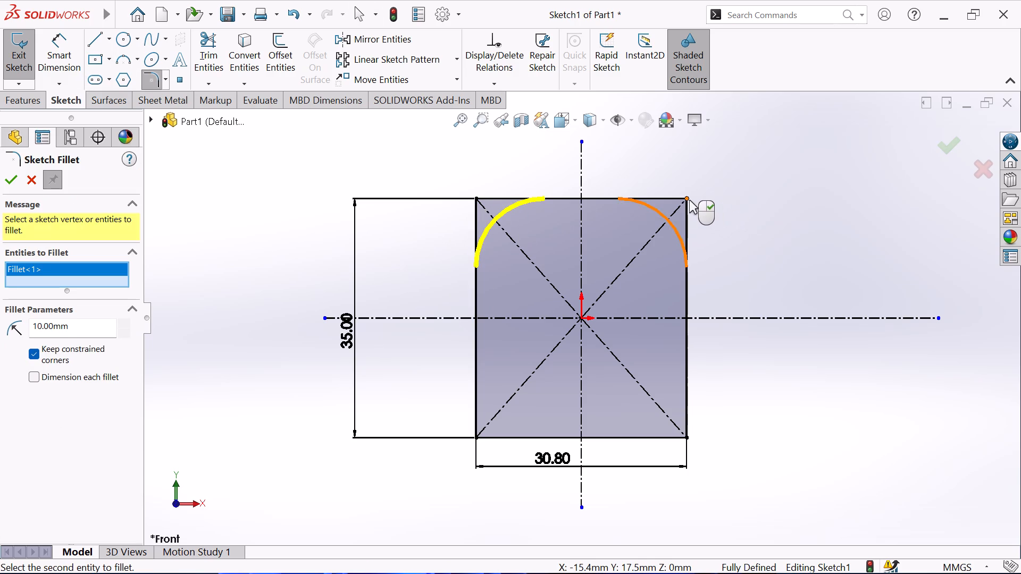
pyautogui.click(689, 200)
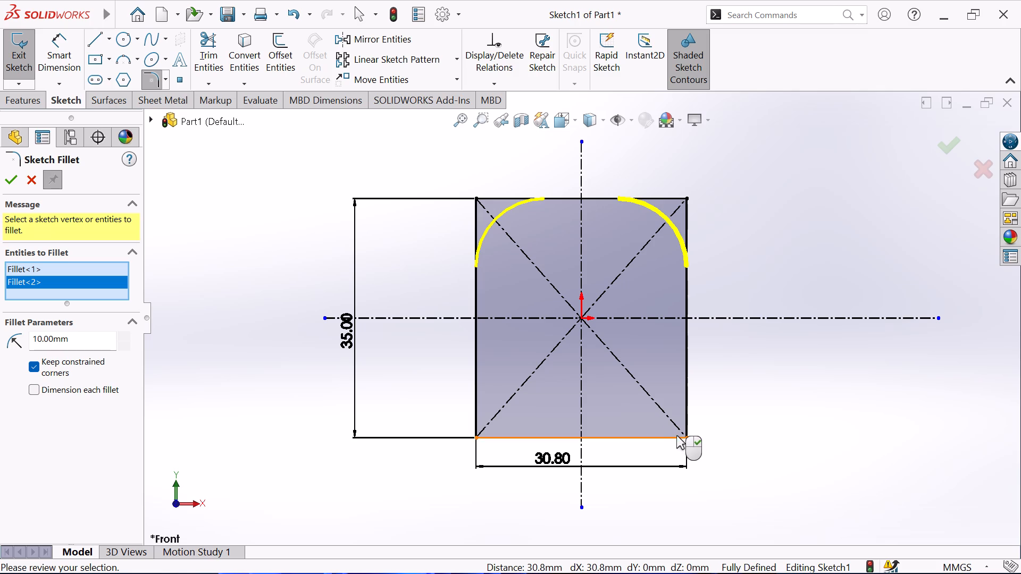
pyautogui.click(688, 440)
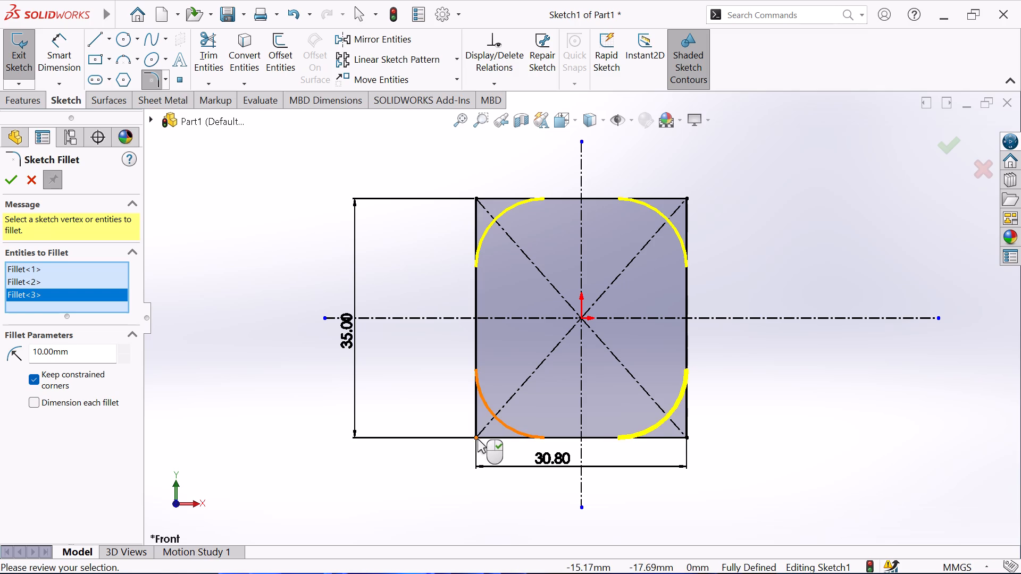
pyautogui.click(478, 439)
pyautogui.click(15, 186)
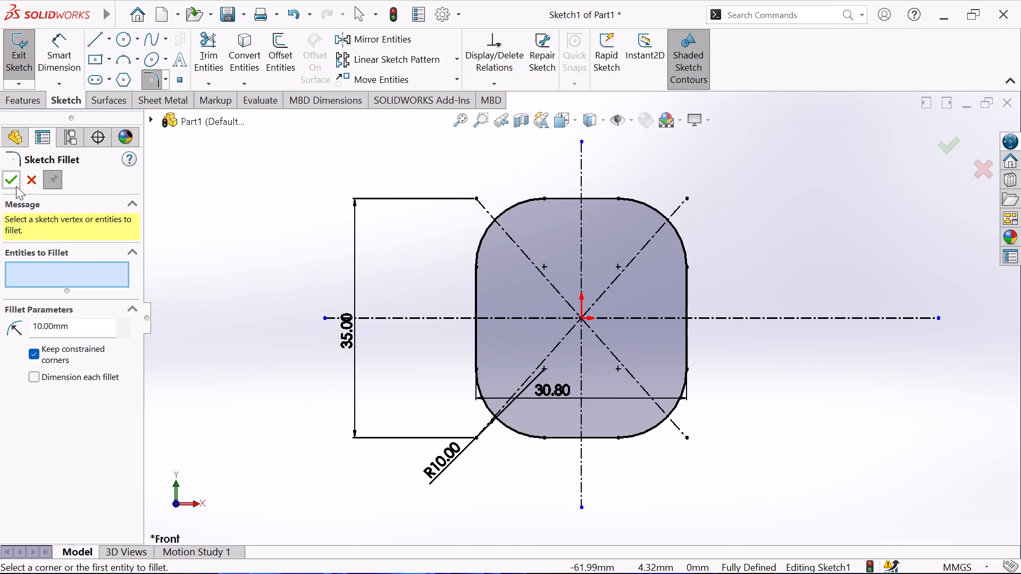
pyautogui.click(13, 182)
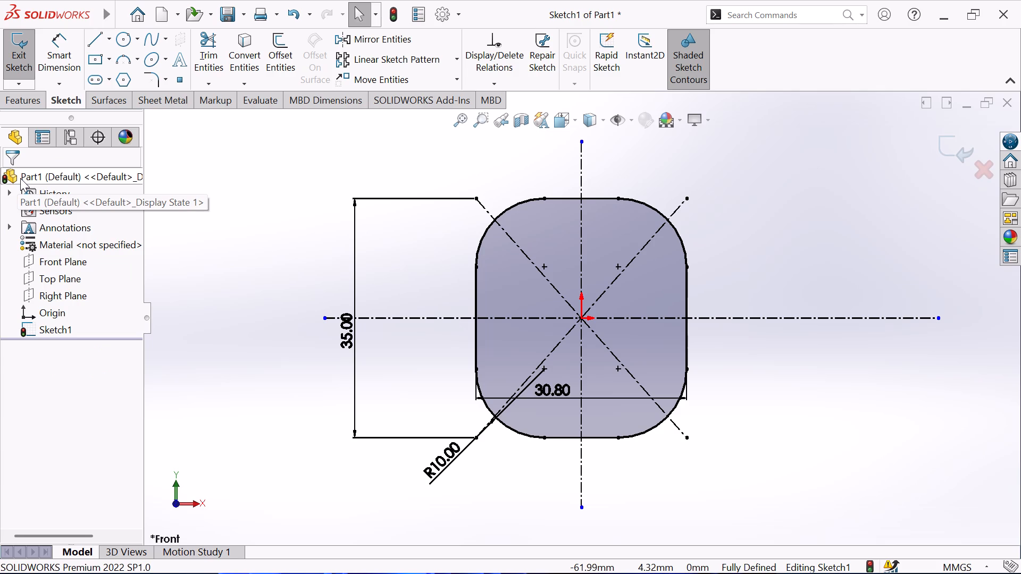
# Extrude the rounded rectangle as a blind boss 10 mm deep from the sketch plane.
pyautogui.click(22, 107)
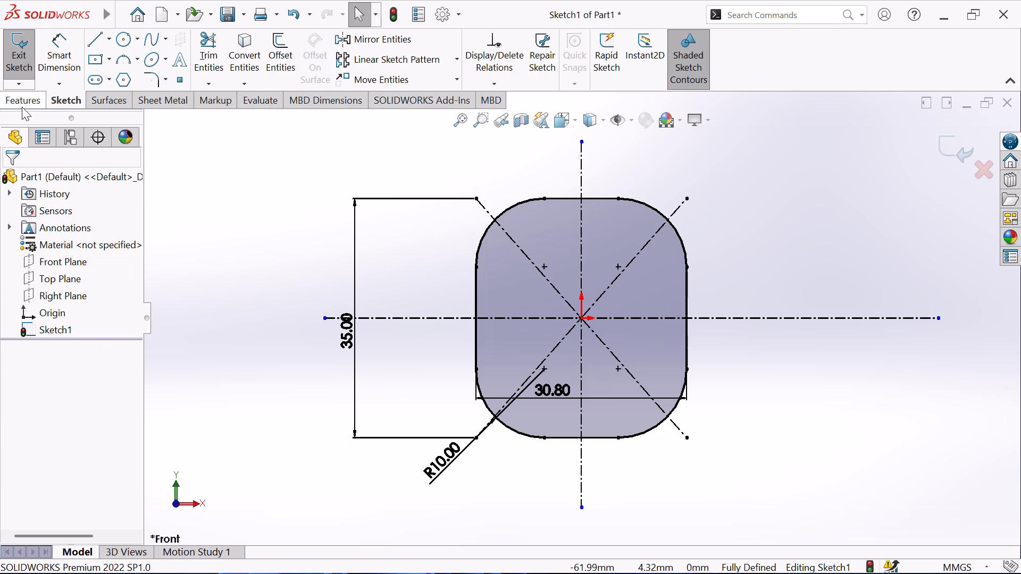
pyautogui.click(31, 50)
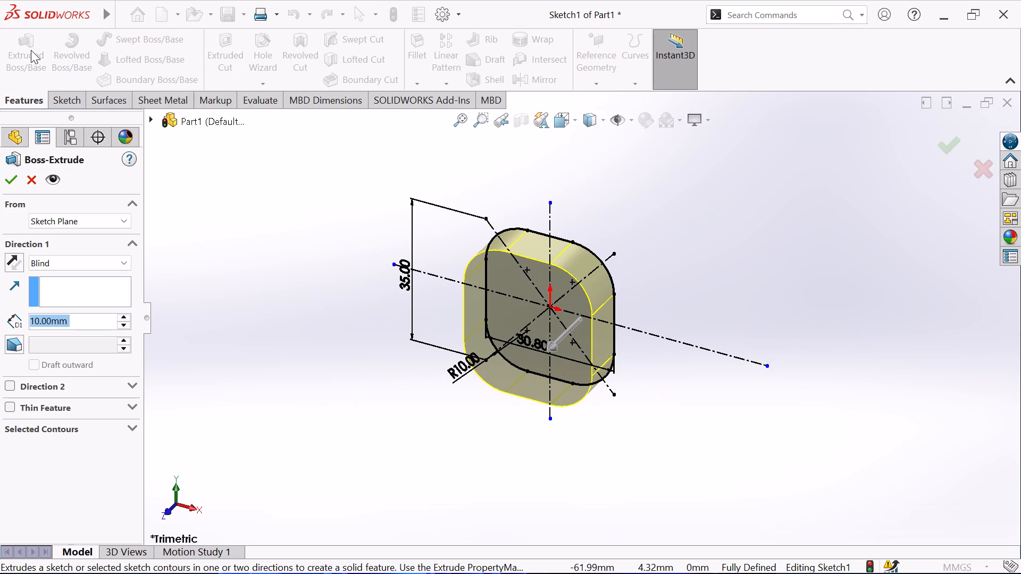
pyautogui.click(6, 176)
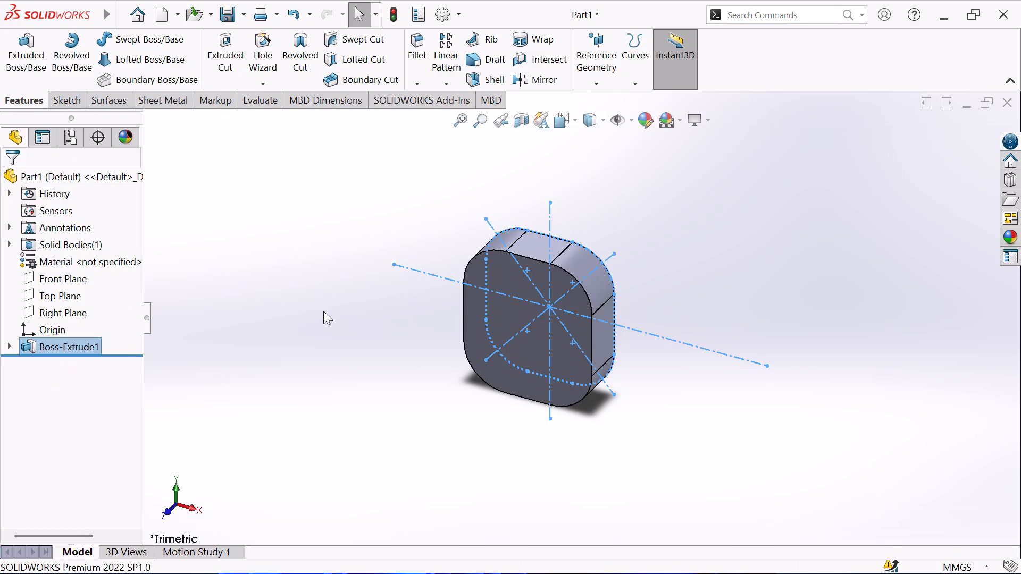
pyautogui.press('Escape')
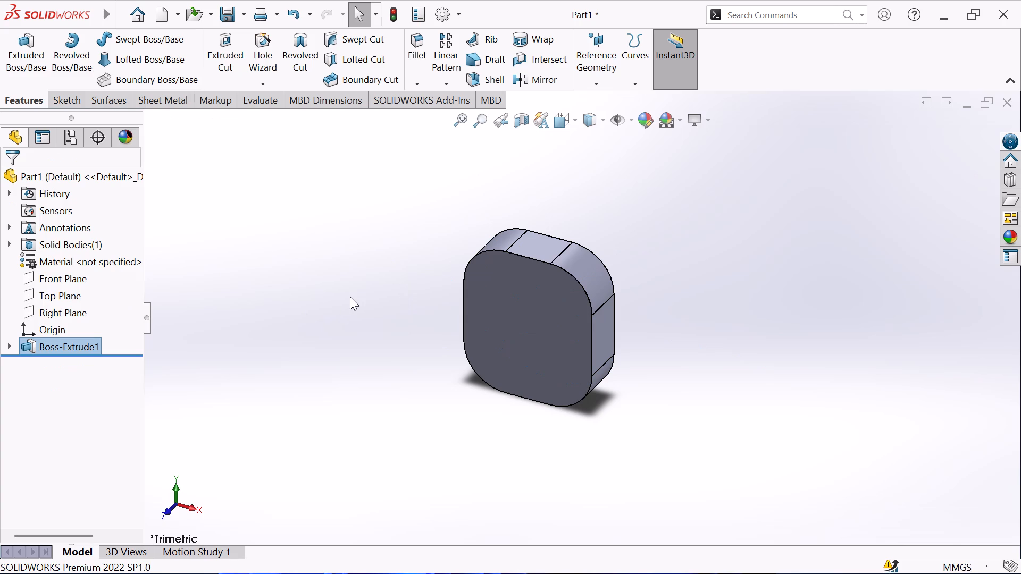
# Start a new sketch on the front face of the extruded block.
pyautogui.click(528, 330)
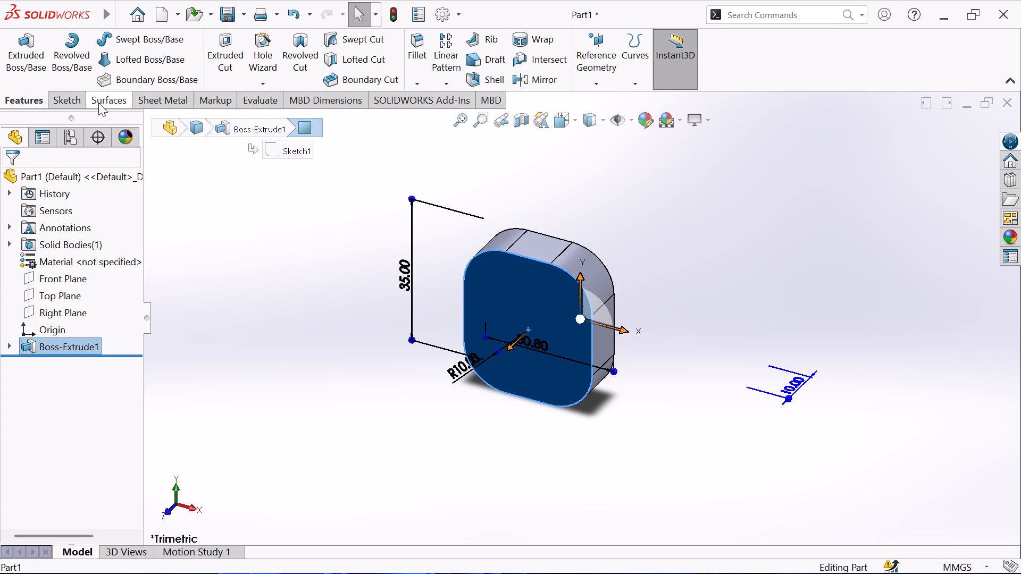
pyautogui.click(67, 96)
pyautogui.click(24, 48)
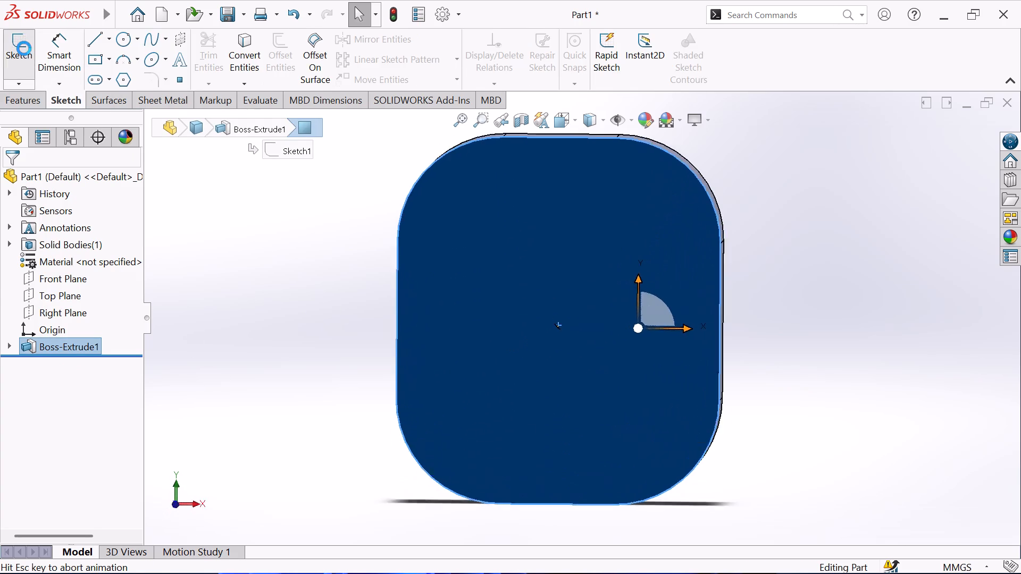
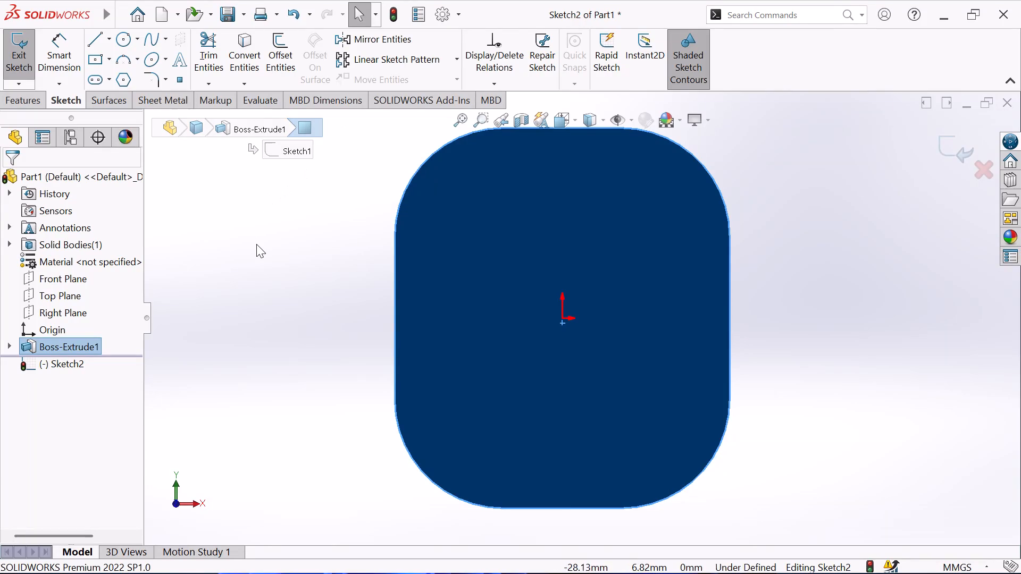
# Convert the outline edges of the block's front face into sketch entities.
pyautogui.click(256, 244)
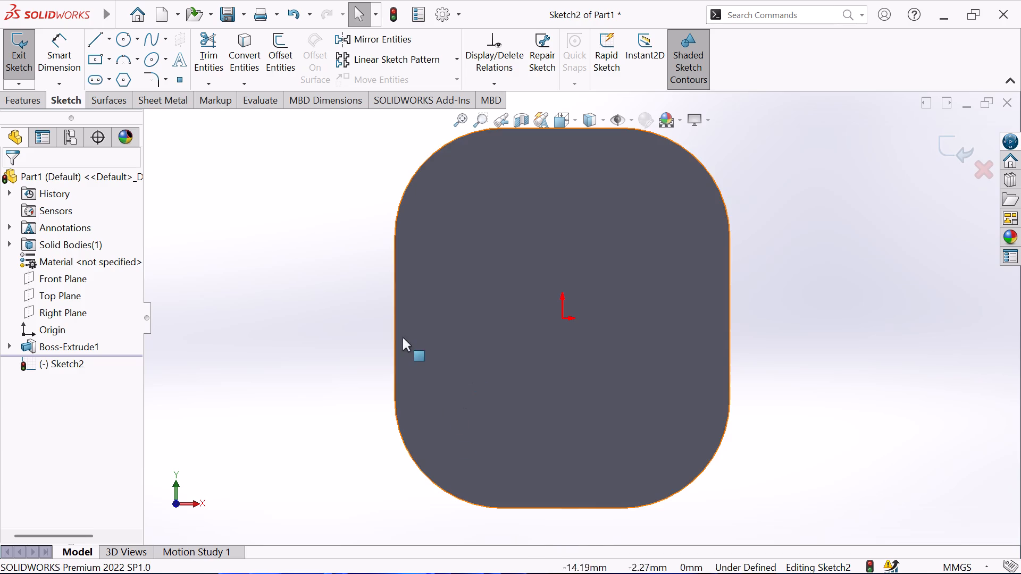
pyautogui.click(432, 283)
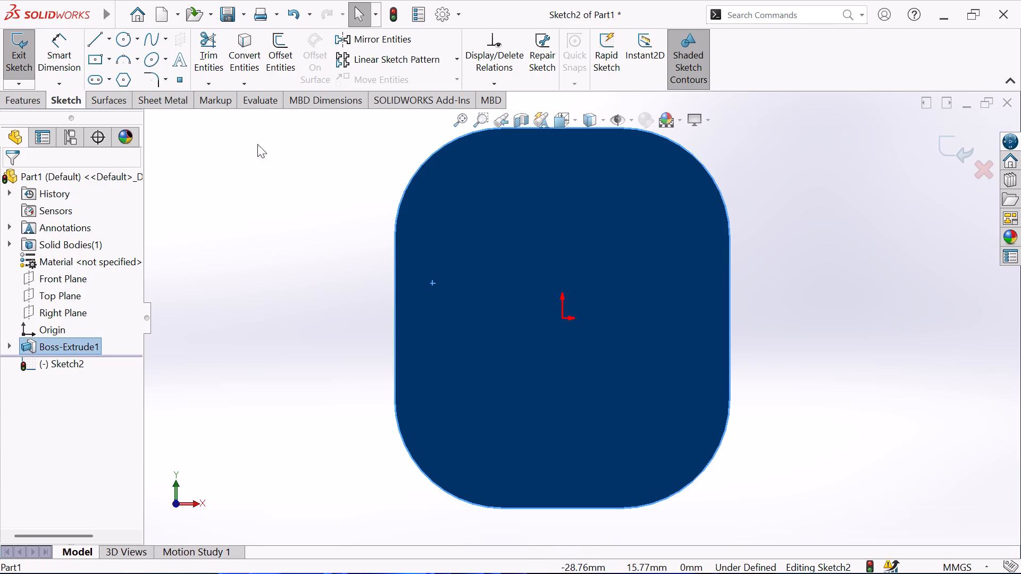
pyautogui.click(247, 67)
# Offset the converted outline chain 2 mm inward, with the direction reversed and the dimension added.
pyautogui.click(278, 50)
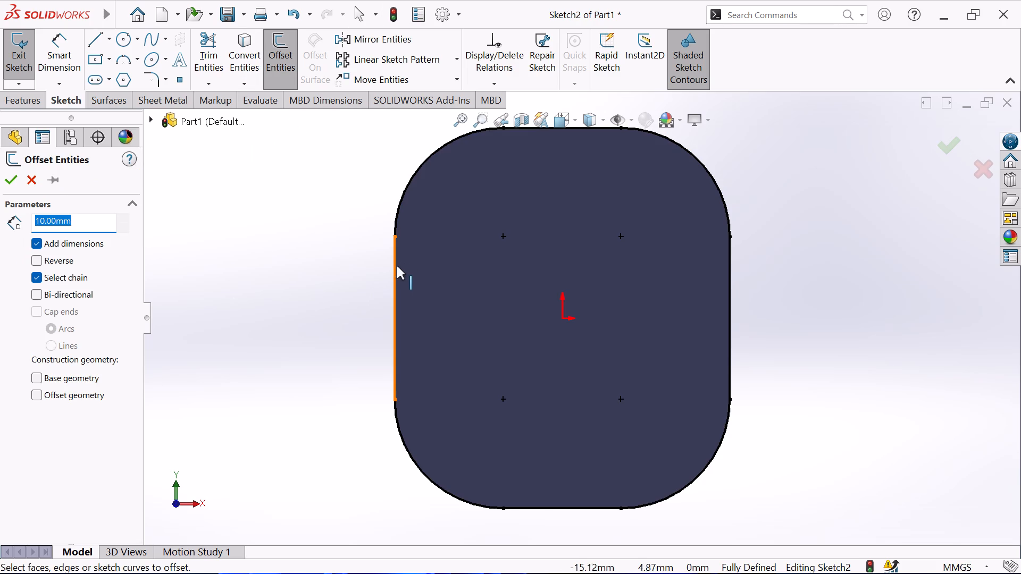
pyautogui.click(396, 221)
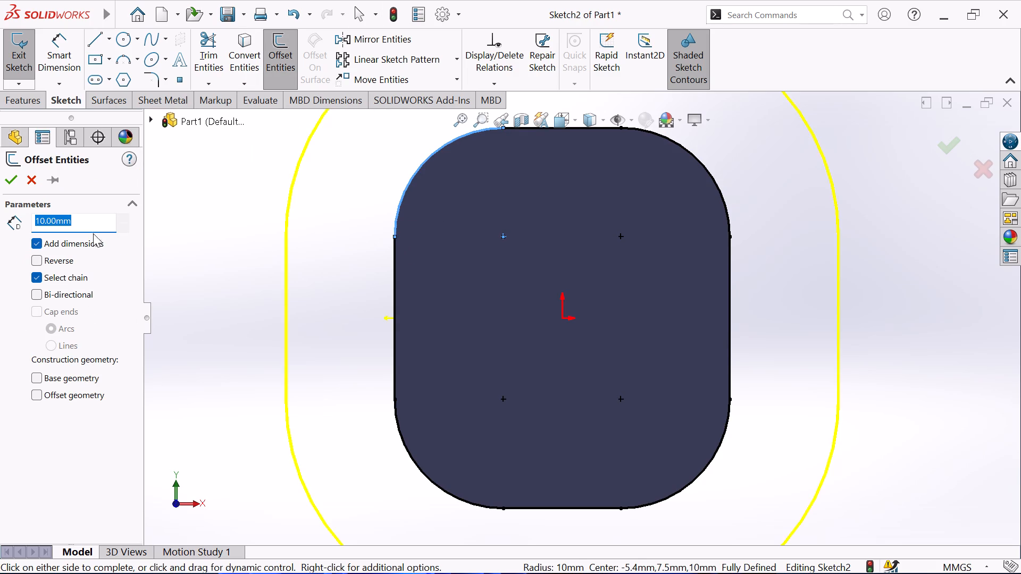
pyautogui.press('2')
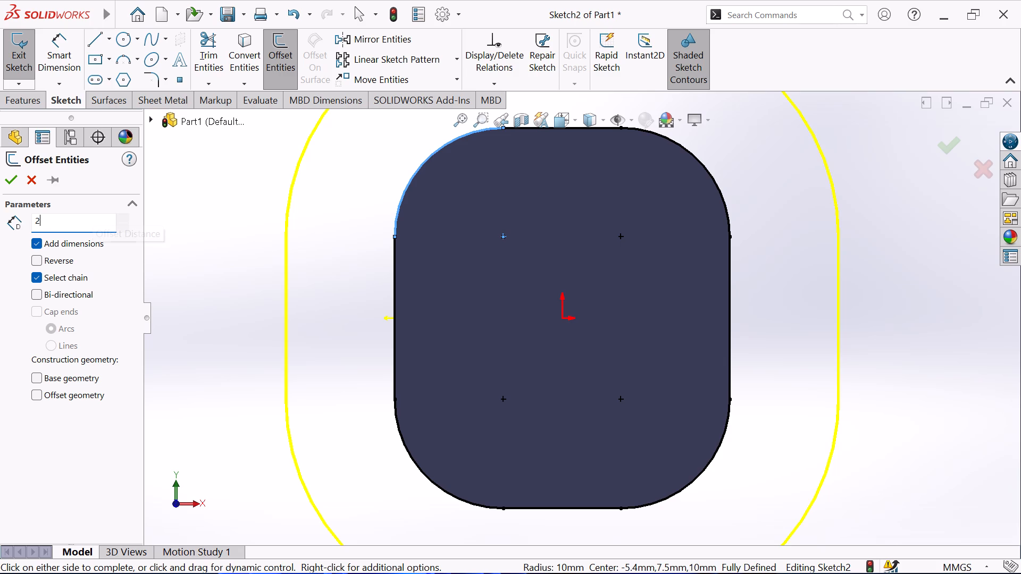
pyautogui.press('Return')
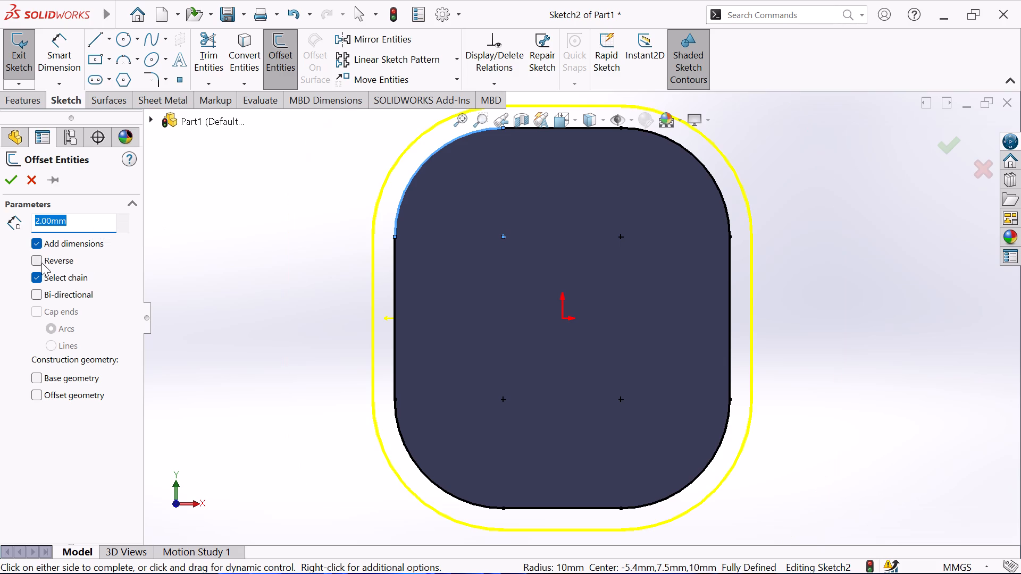
pyautogui.click(35, 264)
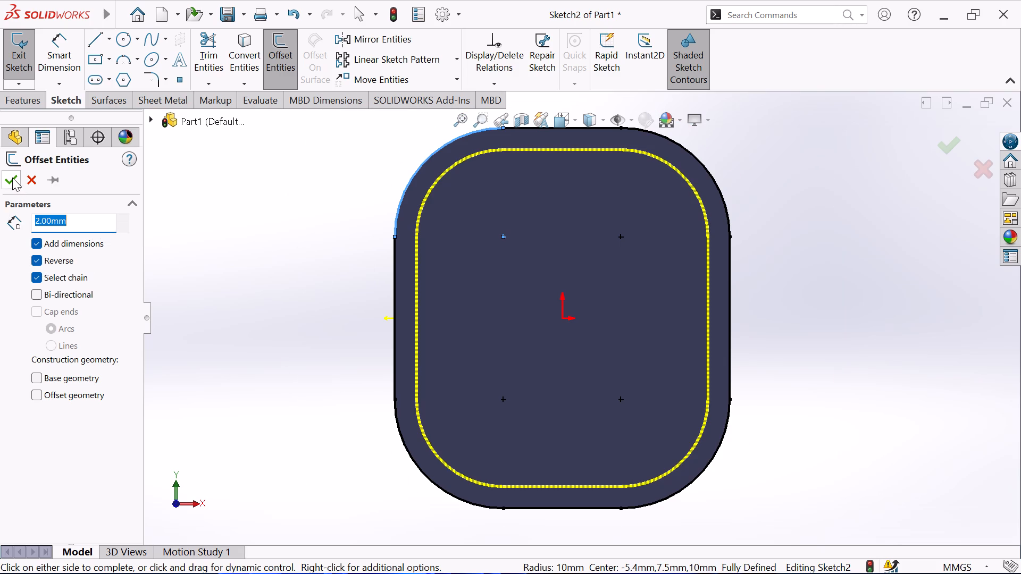
pyautogui.click(12, 178)
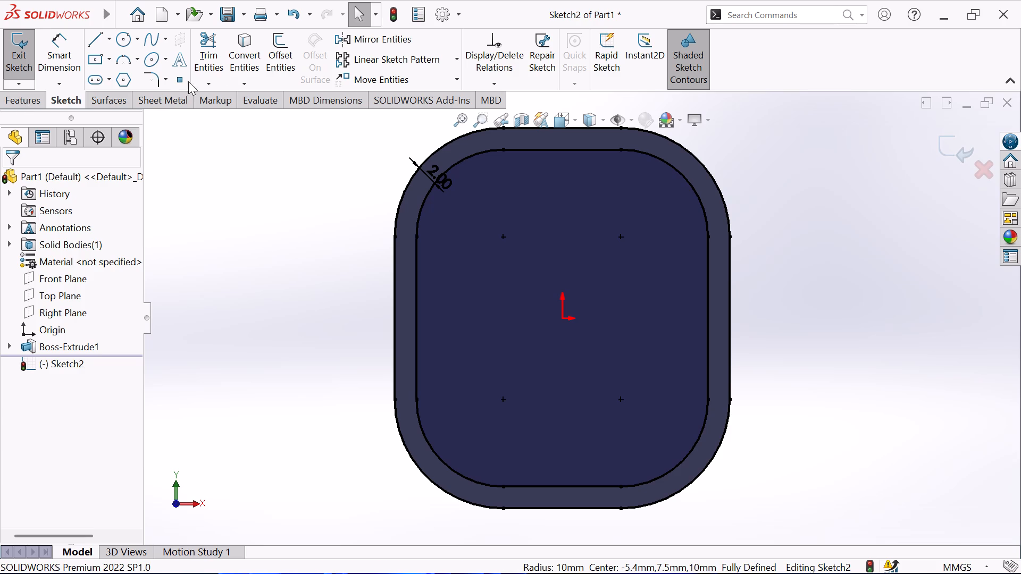
# Trim away all segments of the outer converted outline, keeping only the inner offset loop.
pyautogui.click(206, 46)
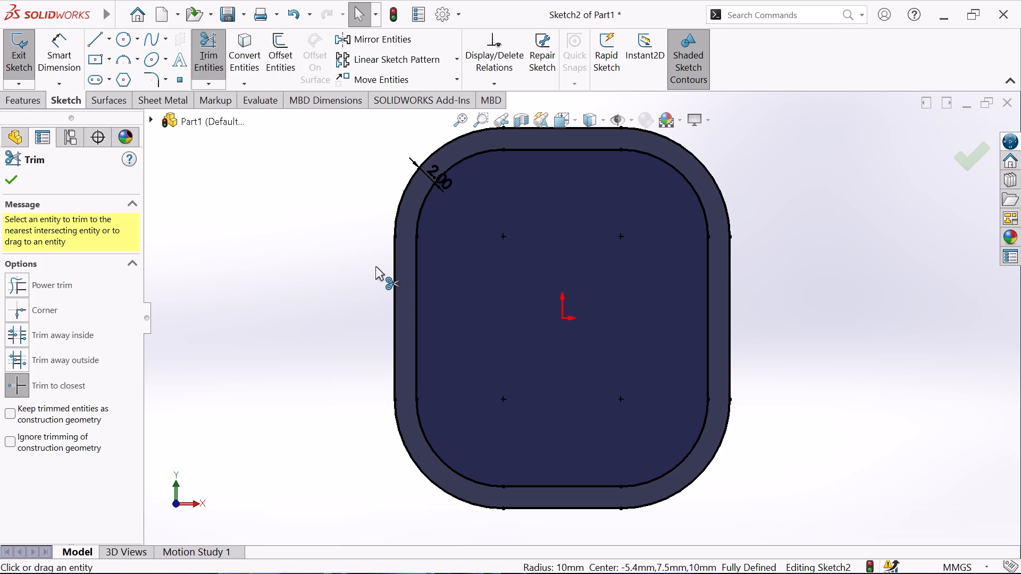
pyautogui.click(394, 281)
pyautogui.click(399, 206)
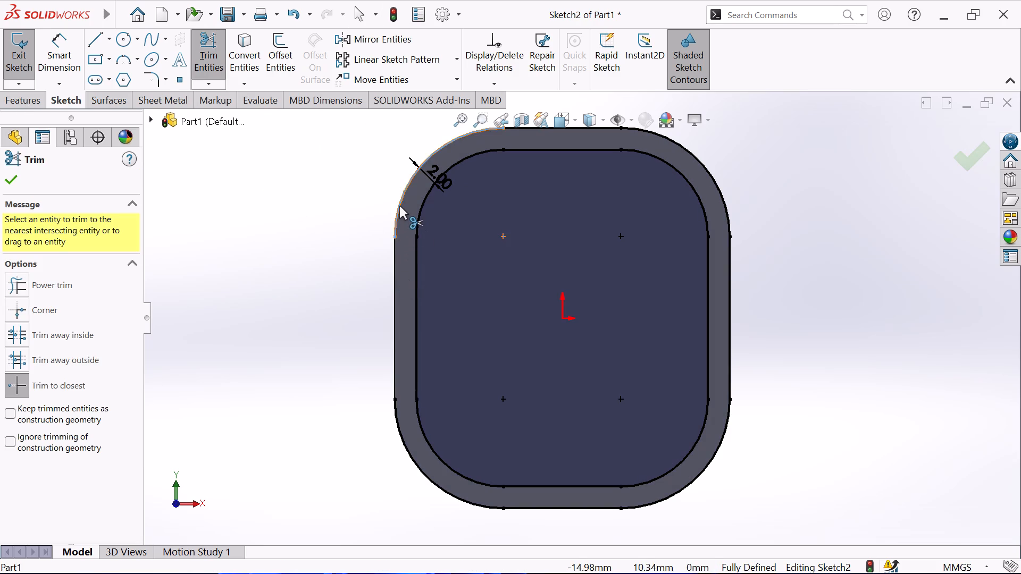
pyautogui.click(683, 148)
pyautogui.click(729, 289)
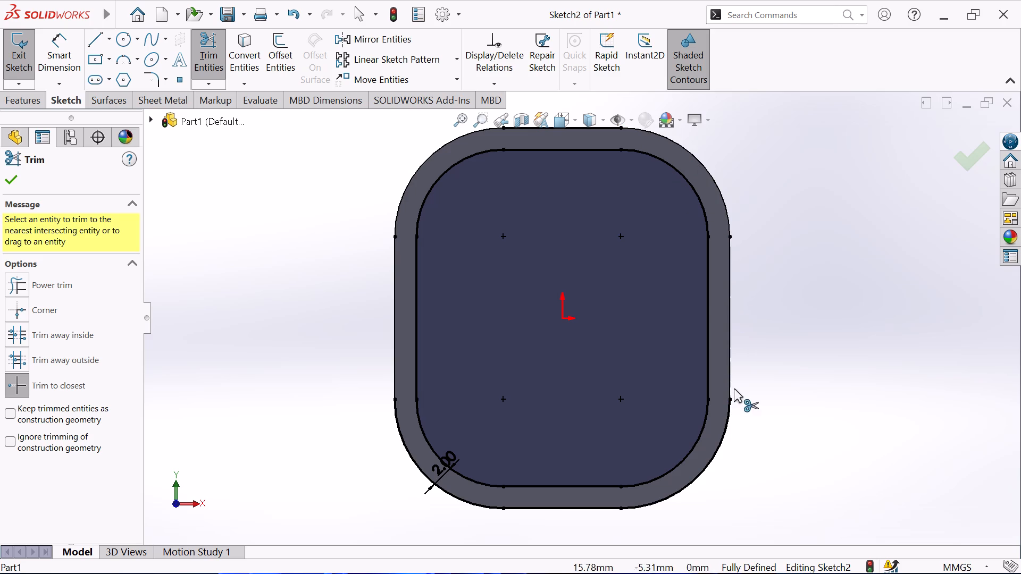
pyautogui.click(727, 409)
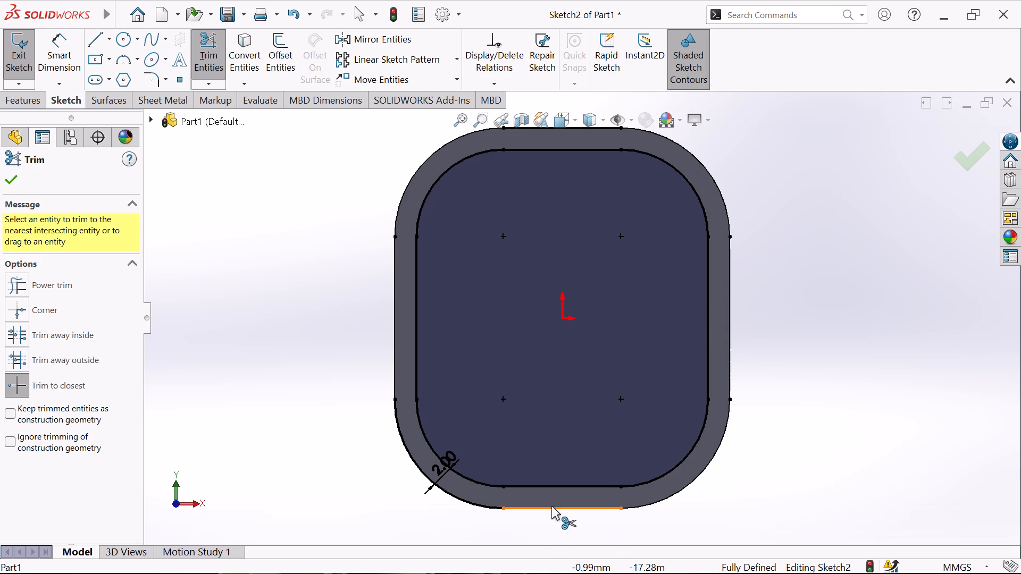
pyautogui.click(551, 506)
pyautogui.click(469, 504)
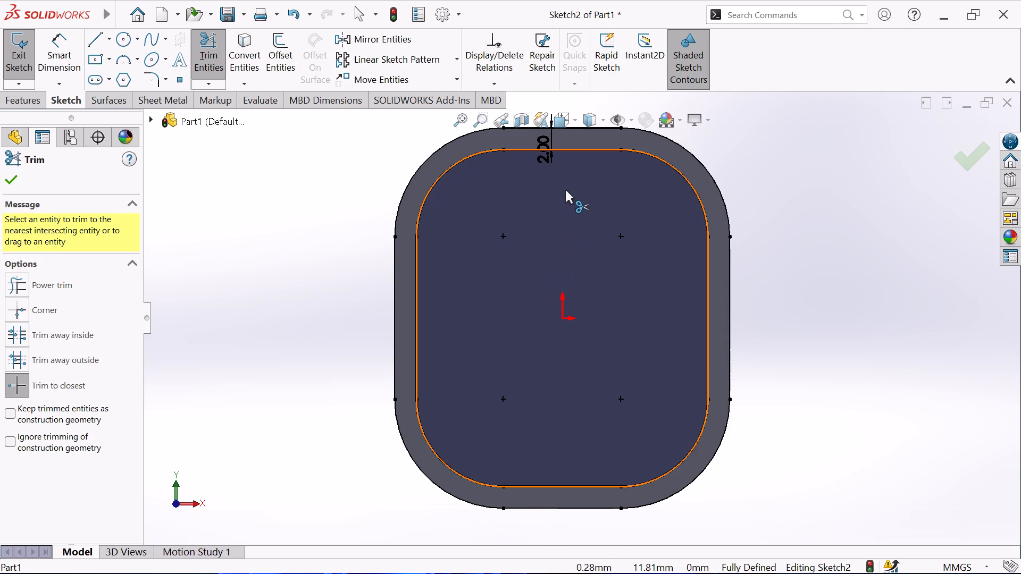
pyautogui.scroll(1, 565, 189)
pyautogui.scroll(-1, 567, 187)
pyautogui.click(578, 161)
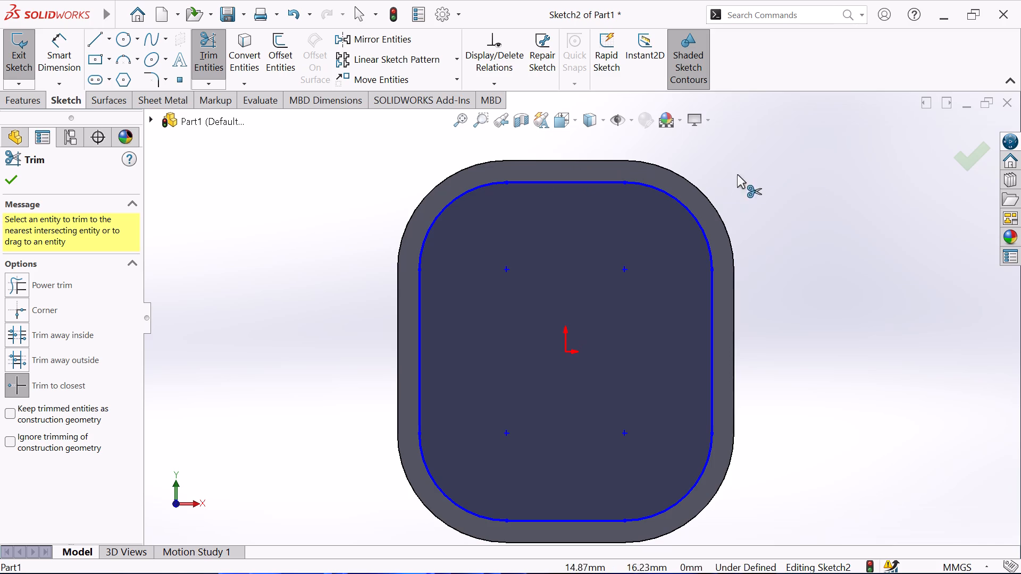
pyautogui.rightClick(818, 187)
pyautogui.click(802, 239)
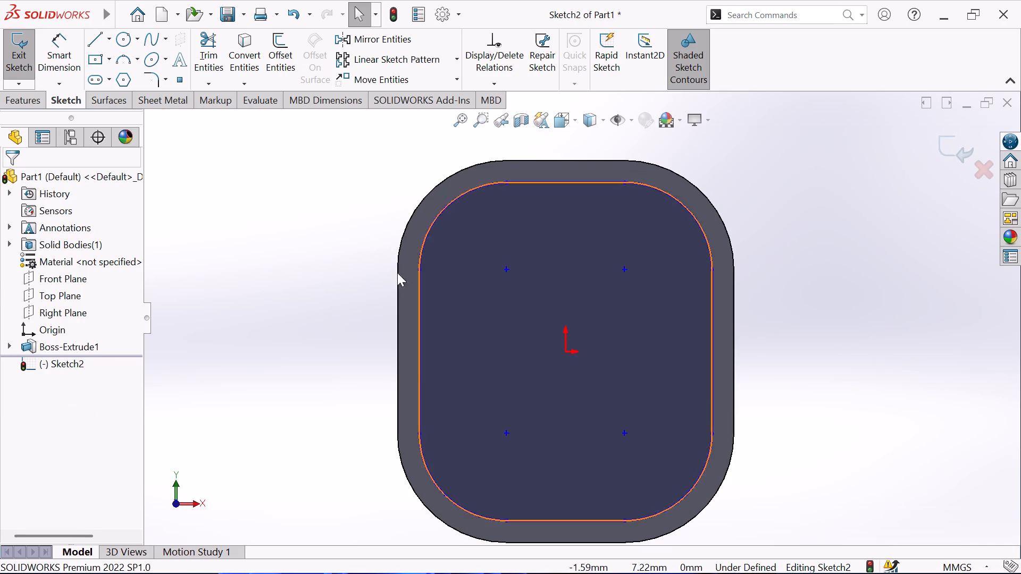
# Cut-extrude the inner rounded profile as a blind cut 0.5 mm deep from the sketch plane.
pyautogui.click(15, 105)
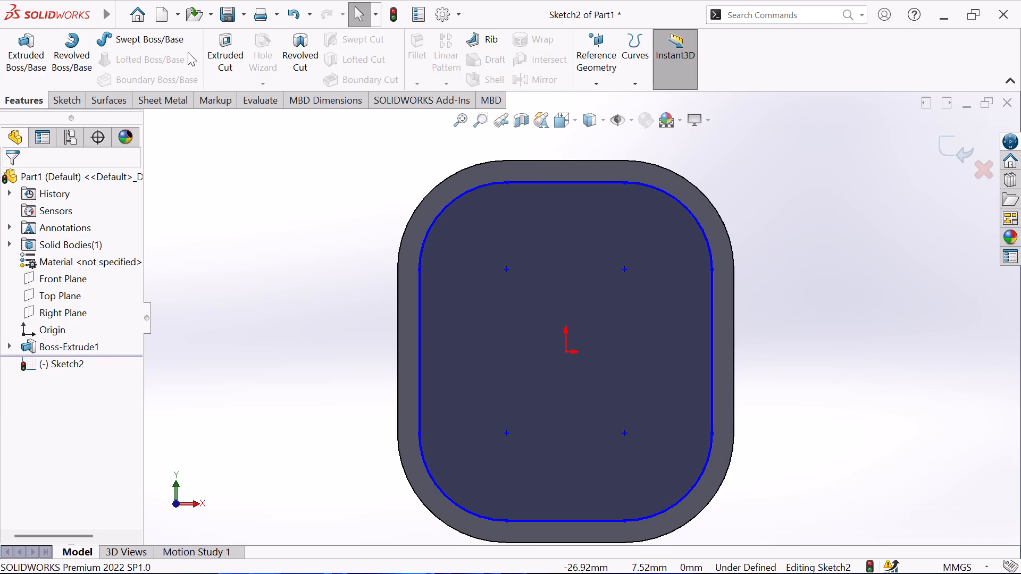
pyautogui.click(220, 45)
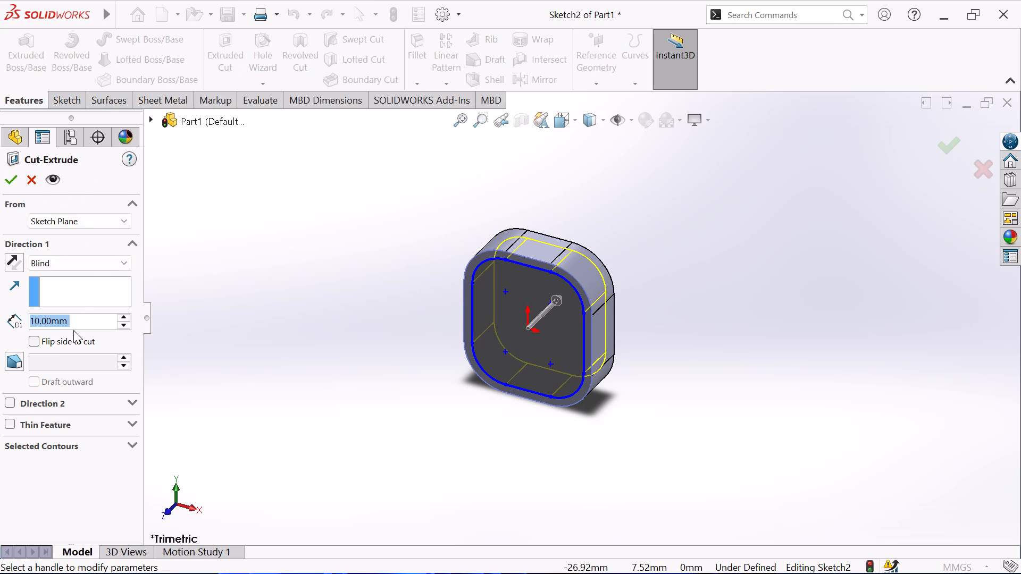
pyautogui.press('.')
pyautogui.press('5')
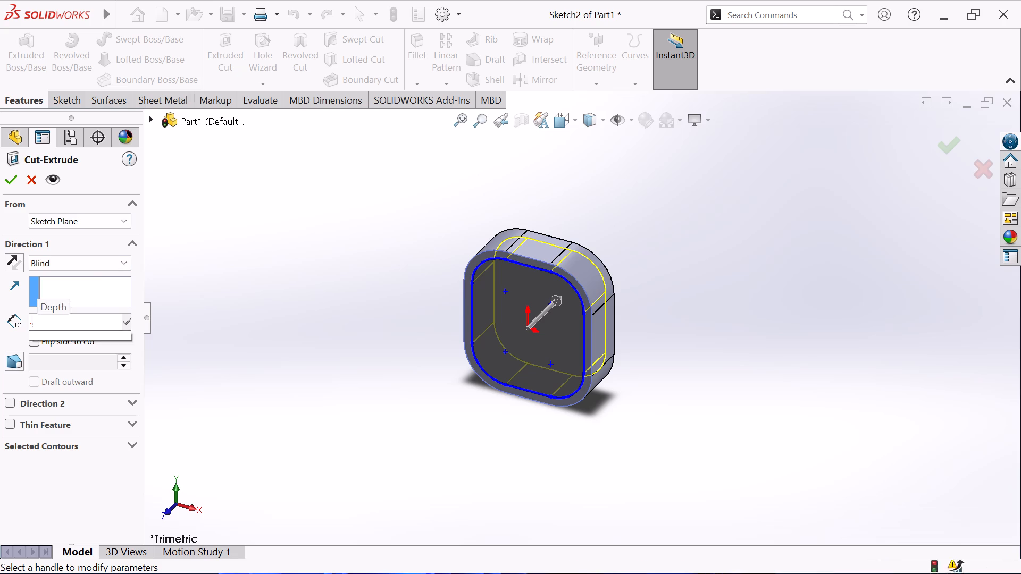
pyautogui.press('Return')
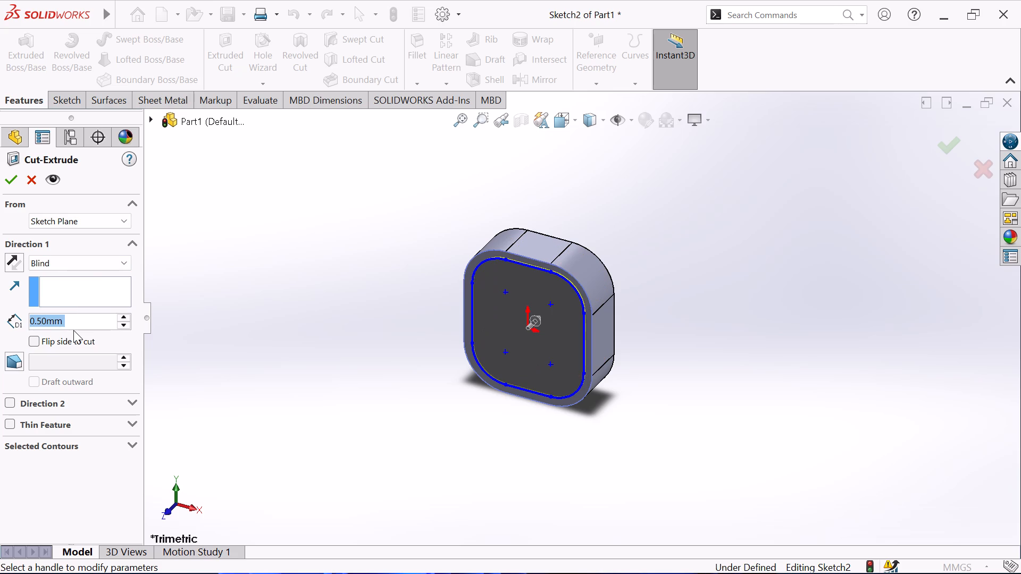
pyautogui.press('Return')
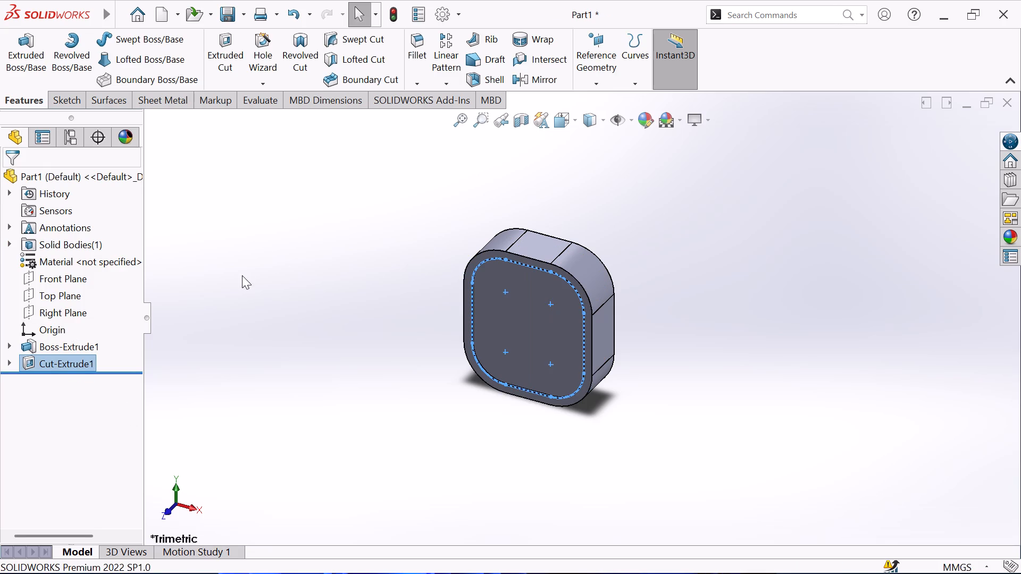
pyautogui.press('Escape')
# Start a new sketch on the floor of the shallow recess.
pyautogui.moveTo(622, 204); pyautogui.dragTo(678, 117, button='middle')
pyautogui.moveTo(668, 243); pyautogui.dragTo(629, 167, button='middle')
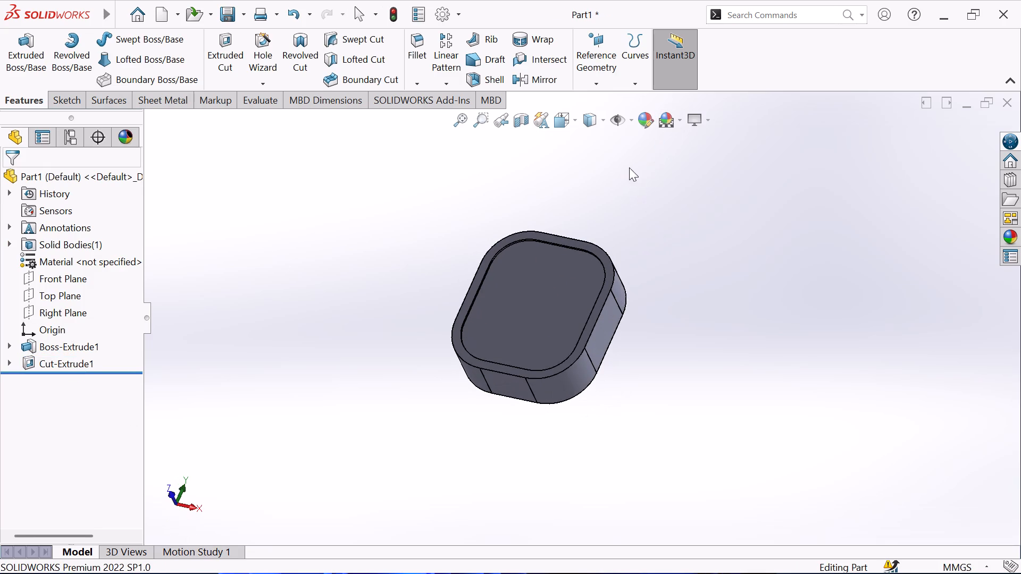
pyautogui.scroll(-2, 638, 227)
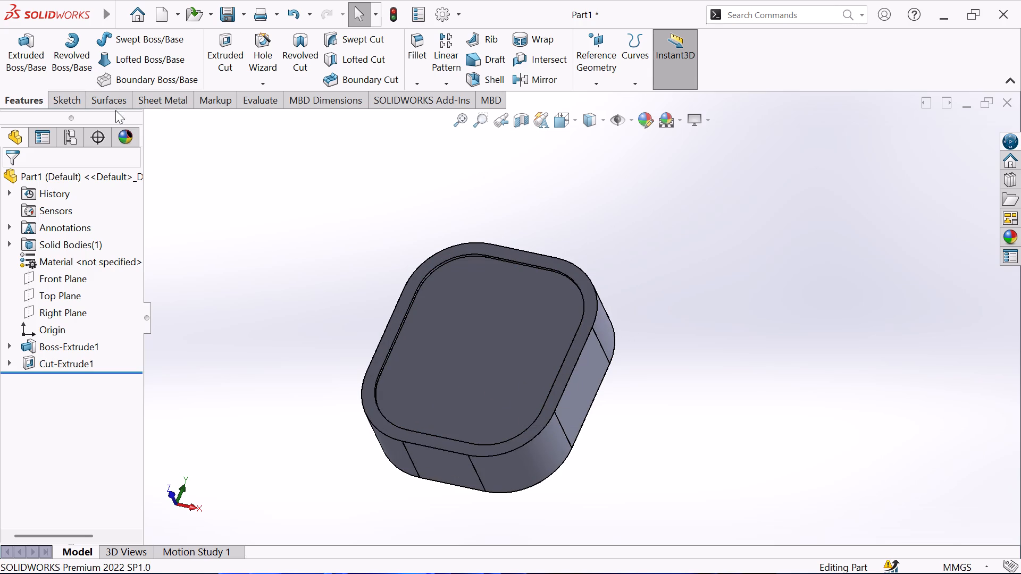
pyautogui.click(527, 341)
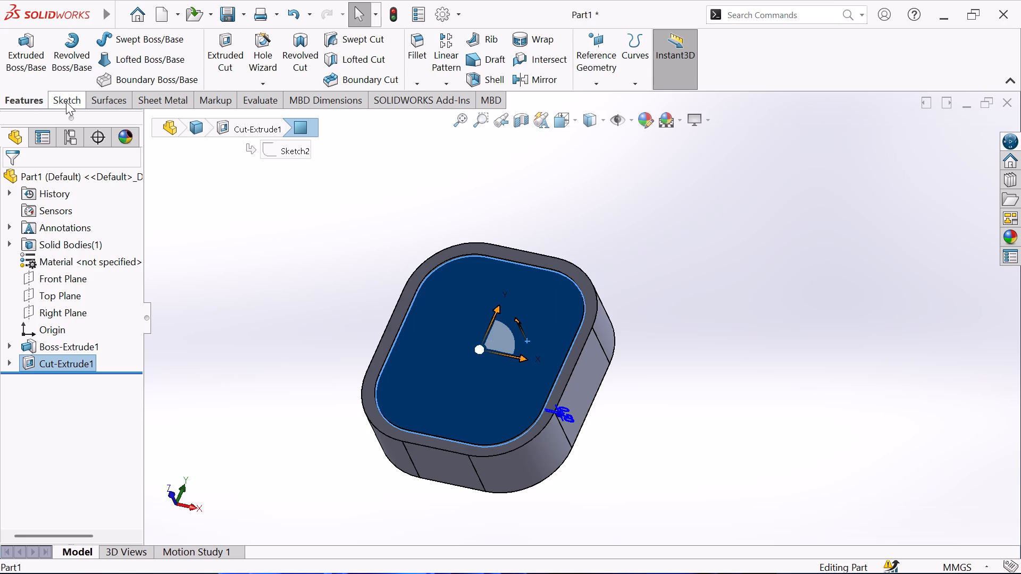
pyautogui.click(66, 102)
pyautogui.click(23, 54)
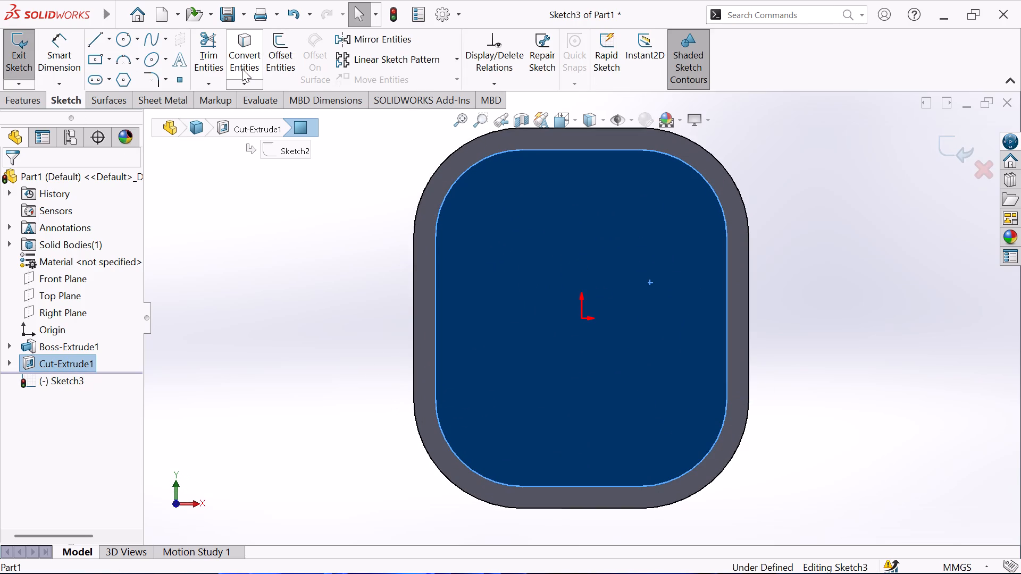
# Sketch two concentric circles centred on the origin, with radii of about 9.6 mm and 7.6 mm.
pyautogui.click(122, 39)
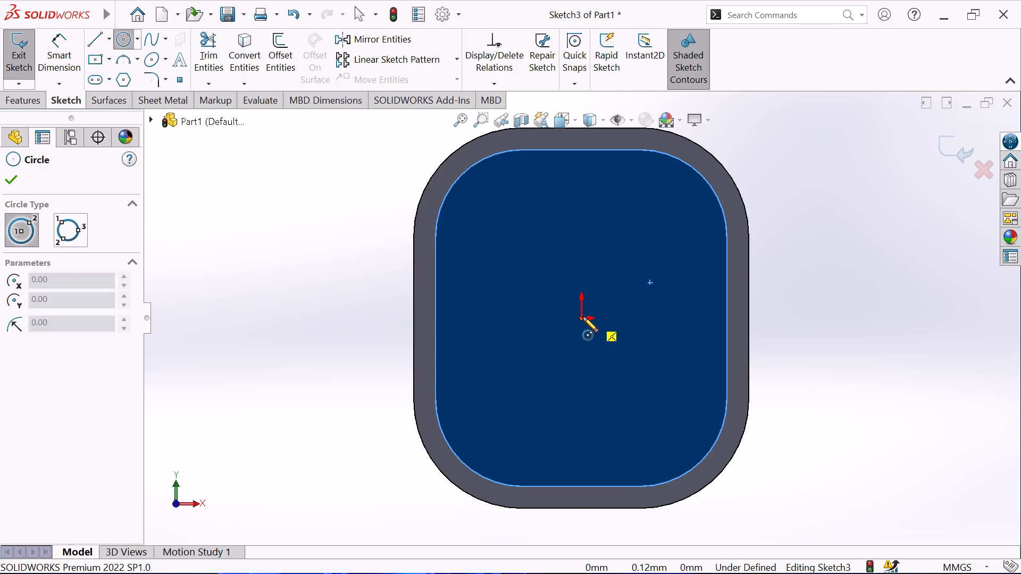
pyautogui.click(581, 318)
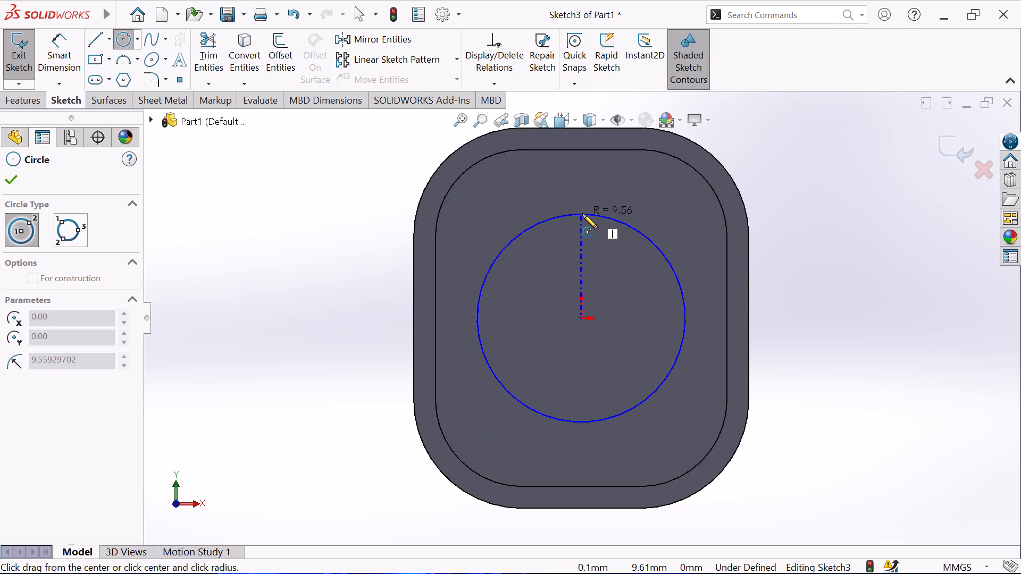
pyautogui.click(582, 214)
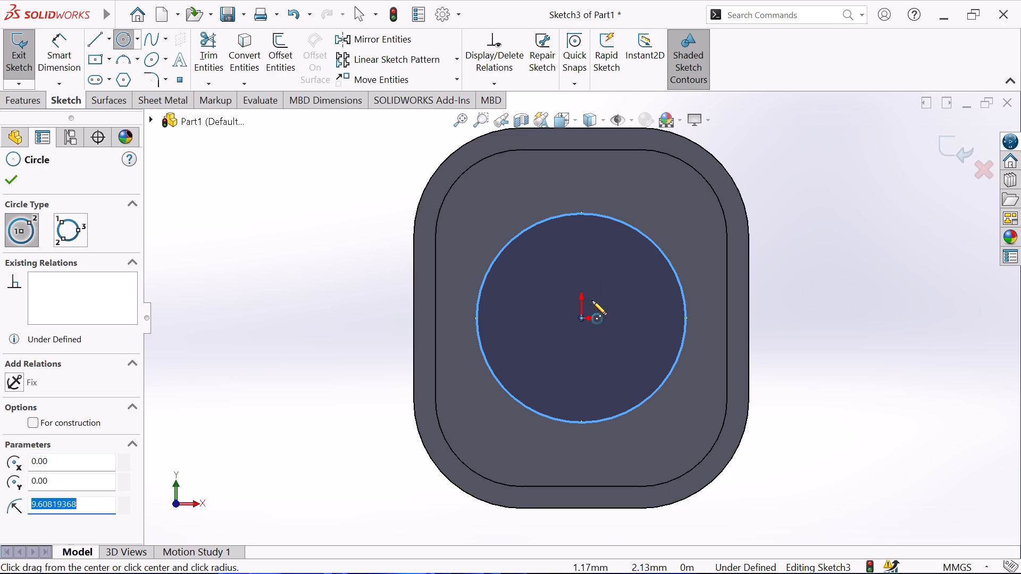
pyautogui.click(582, 318)
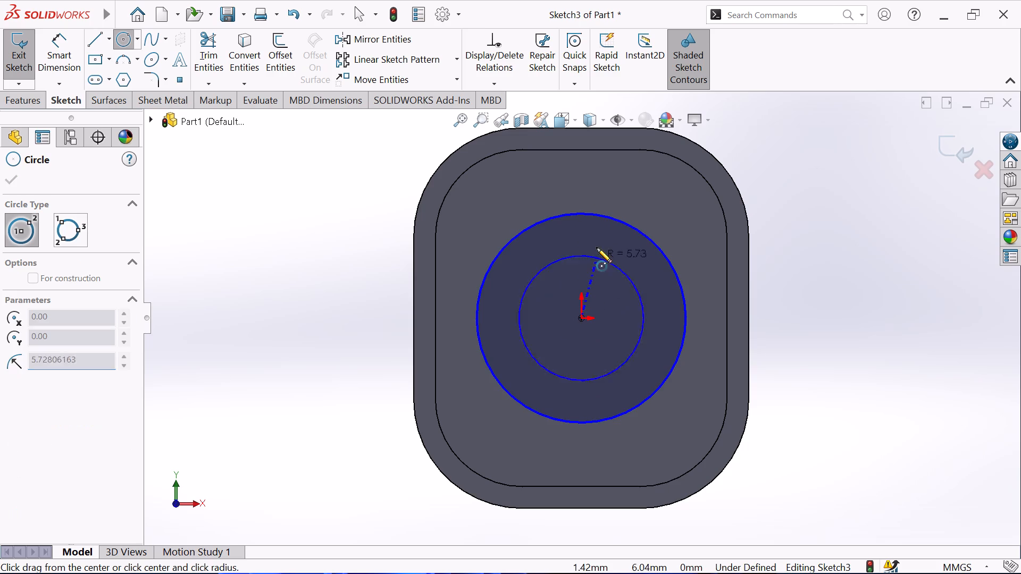
pyautogui.click(595, 237)
pyautogui.rightClick(269, 239)
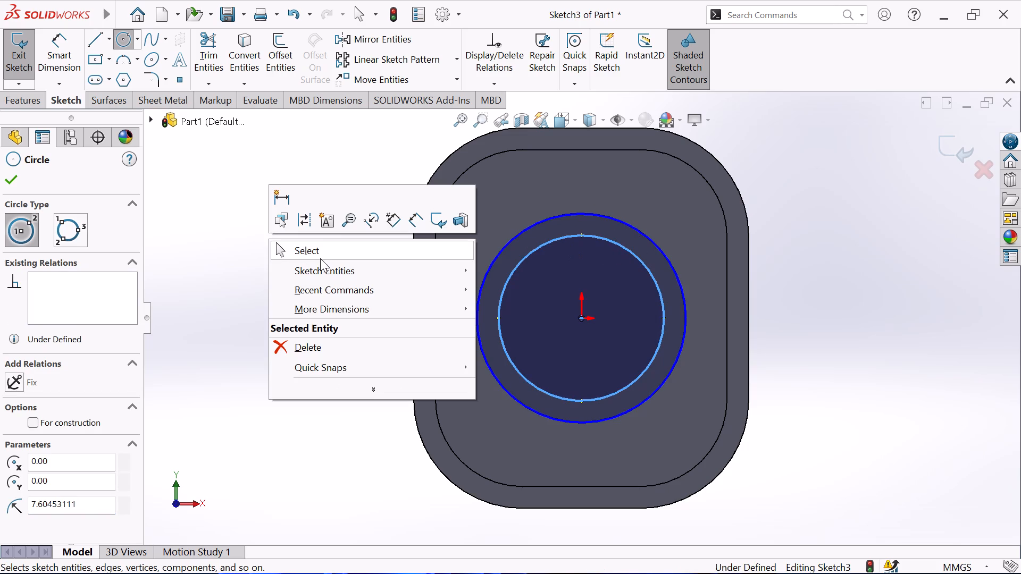
pyautogui.click(323, 252)
# Dimension the outer circle's diameter as 21 mm, placing the dimension to the left of the block.
pyautogui.click(65, 48)
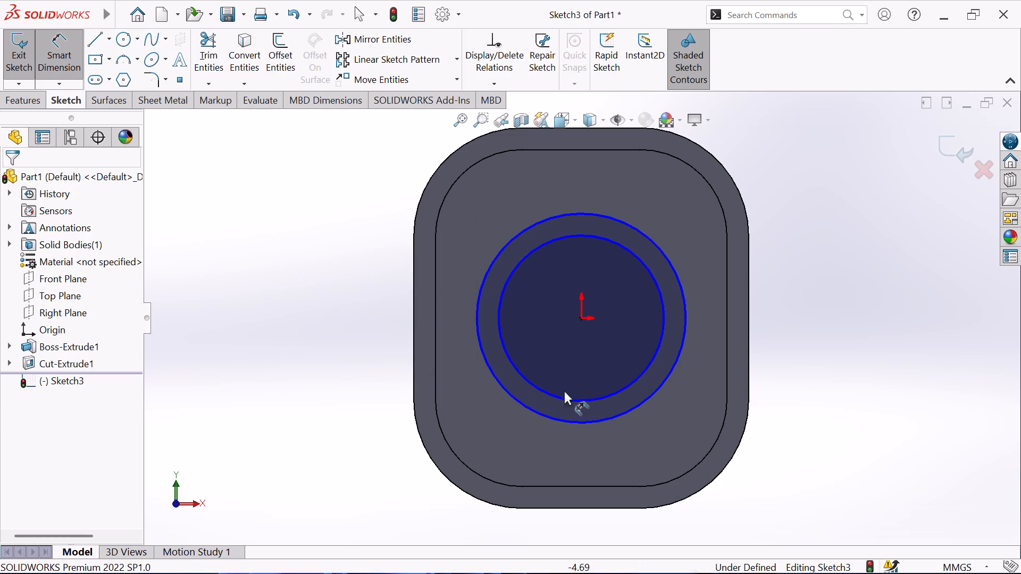
pyautogui.click(498, 377)
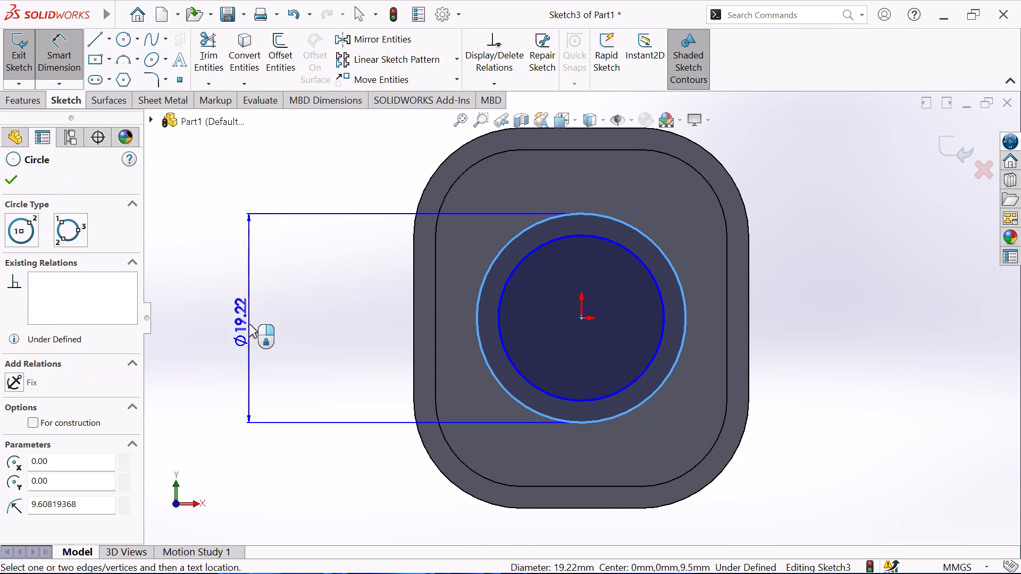
pyautogui.click(249, 324)
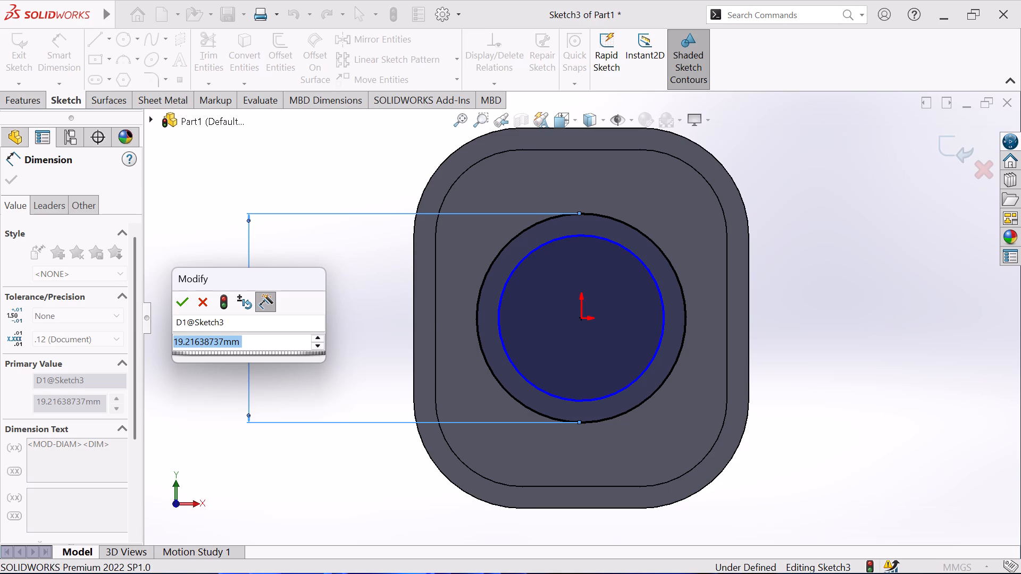
pyautogui.press('2')
pyautogui.press('1')
pyautogui.press('Return')
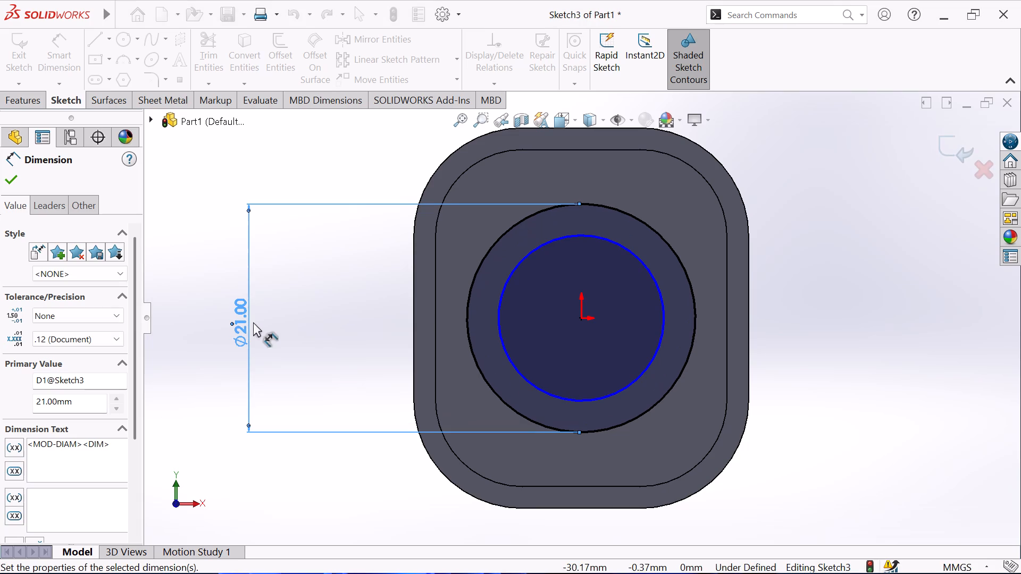
# Dimension the inner circle's diameter as 11.2 mm, placing it between the block and the outer circle's dimension.
pyautogui.click(514, 366)
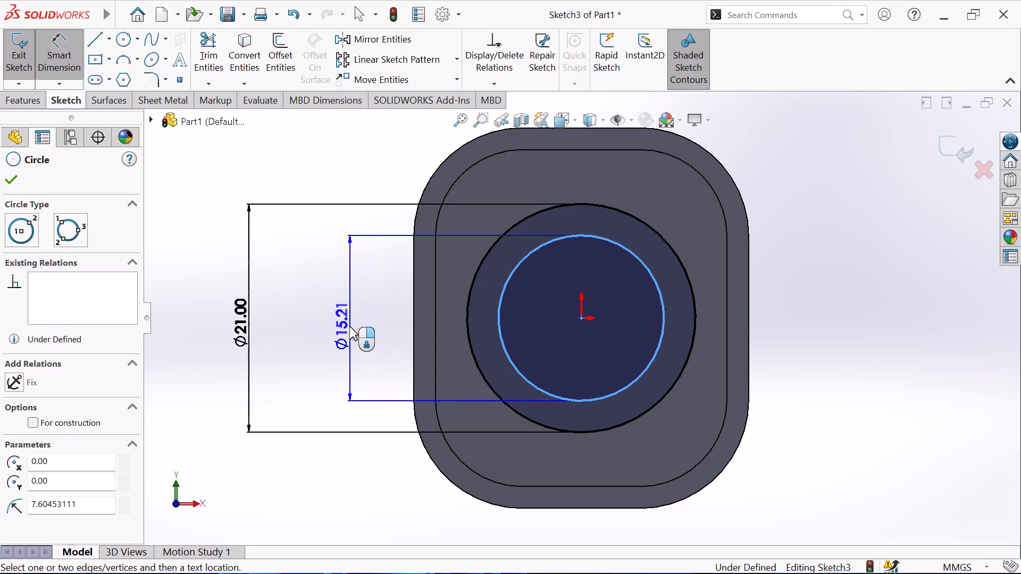
pyautogui.click(349, 326)
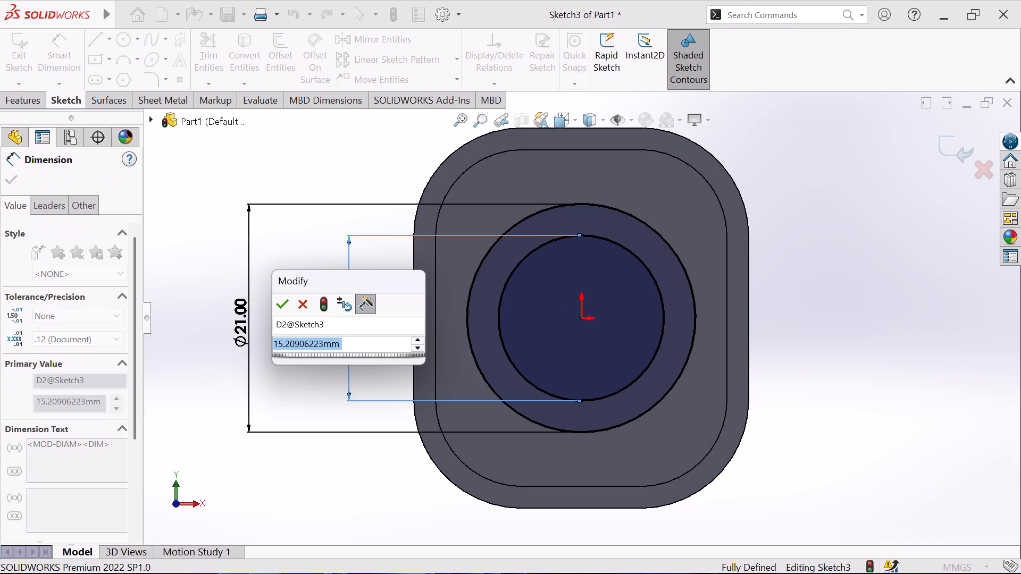
pyautogui.write('11.2')
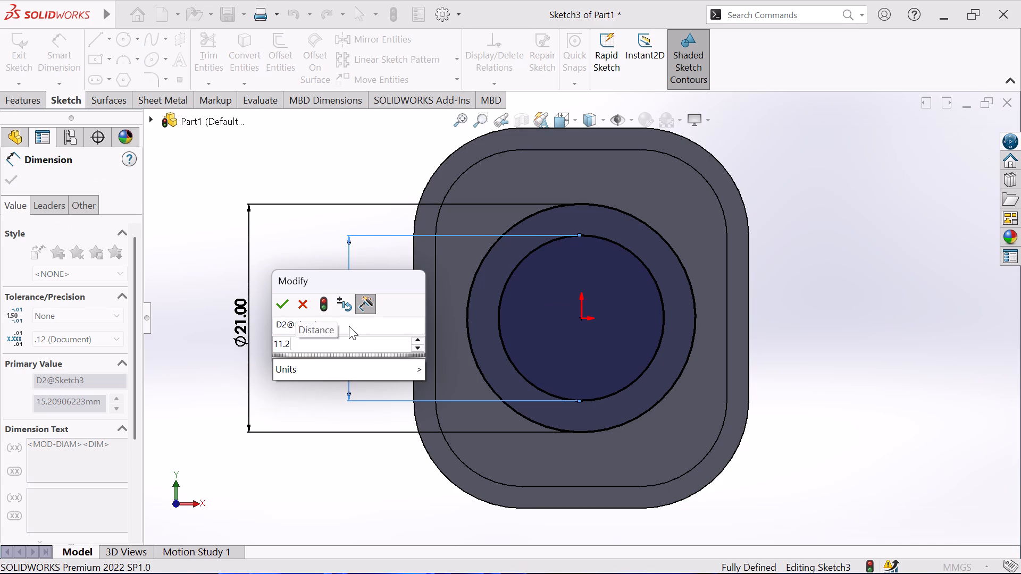
pyautogui.press('Return')
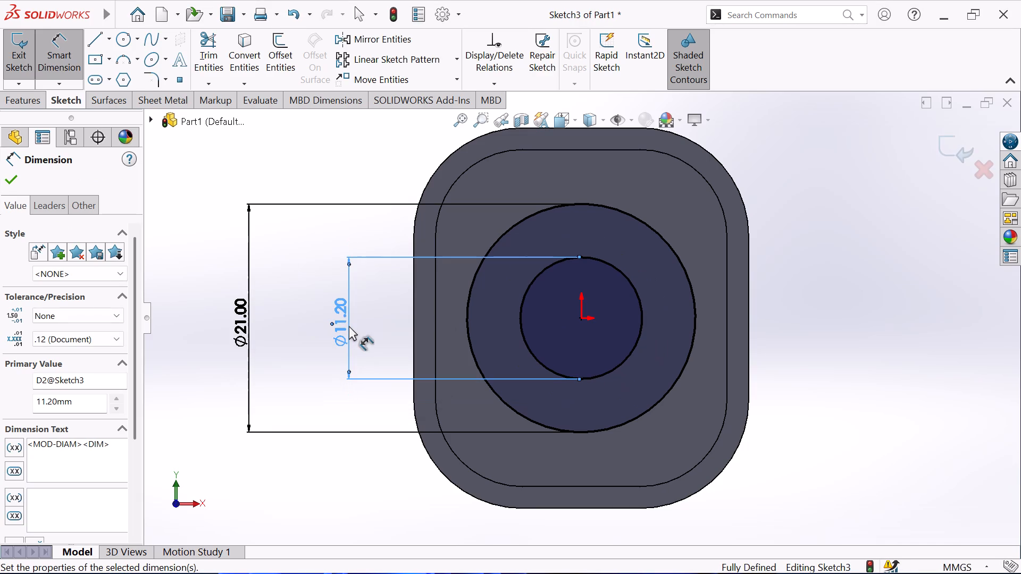
pyautogui.click(10, 177)
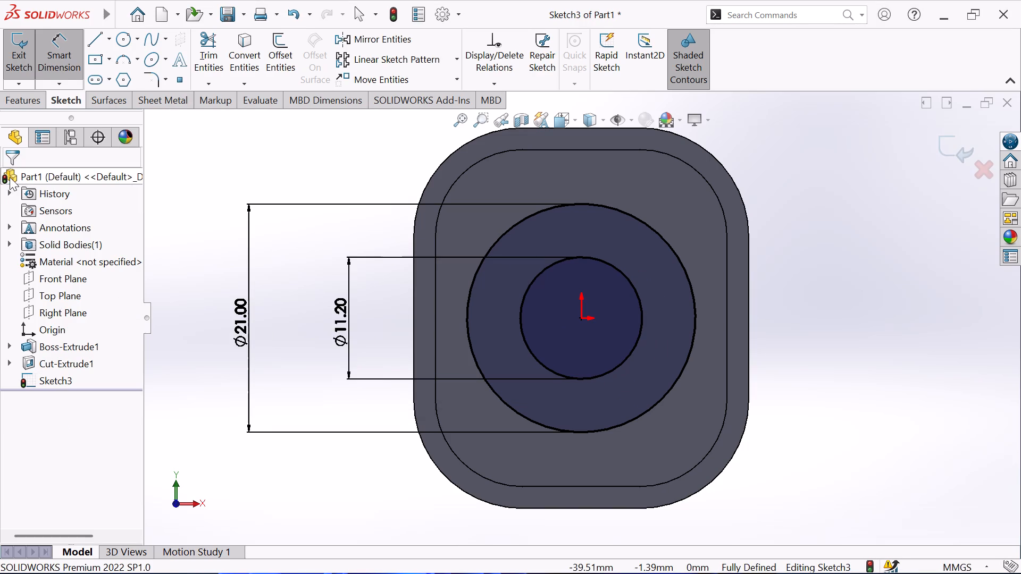
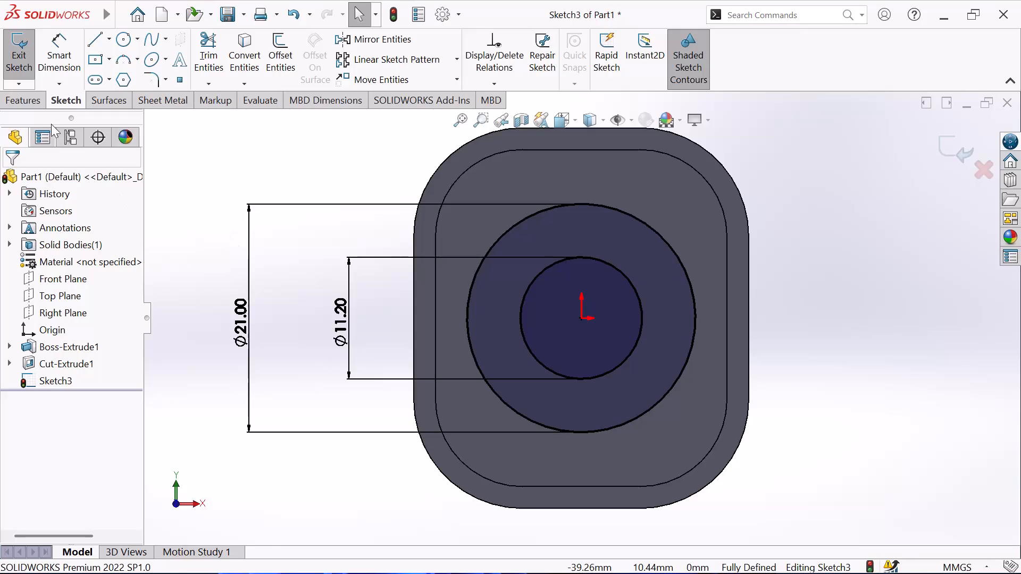
# Extrude the ring between the 21 mm and 11.2 mm circles 4 mm as a blind boss merged with the block.
pyautogui.click(23, 100)
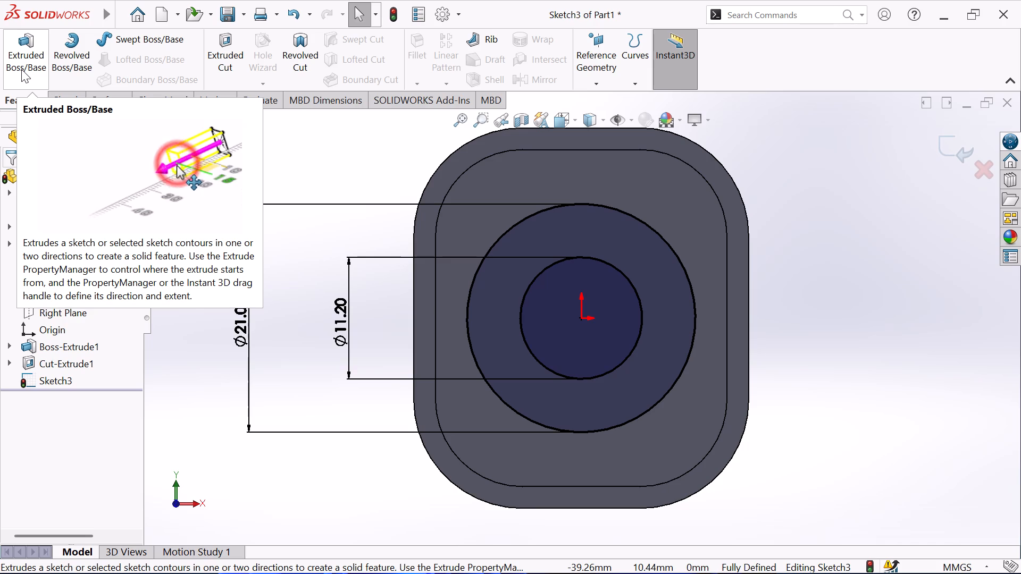
pyautogui.click(15, 62)
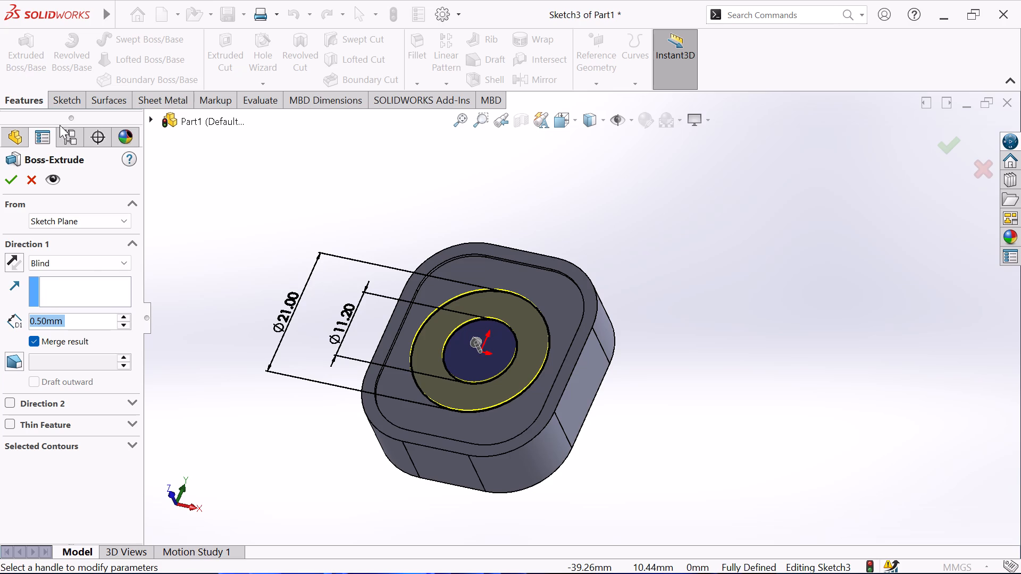
pyautogui.press('4')
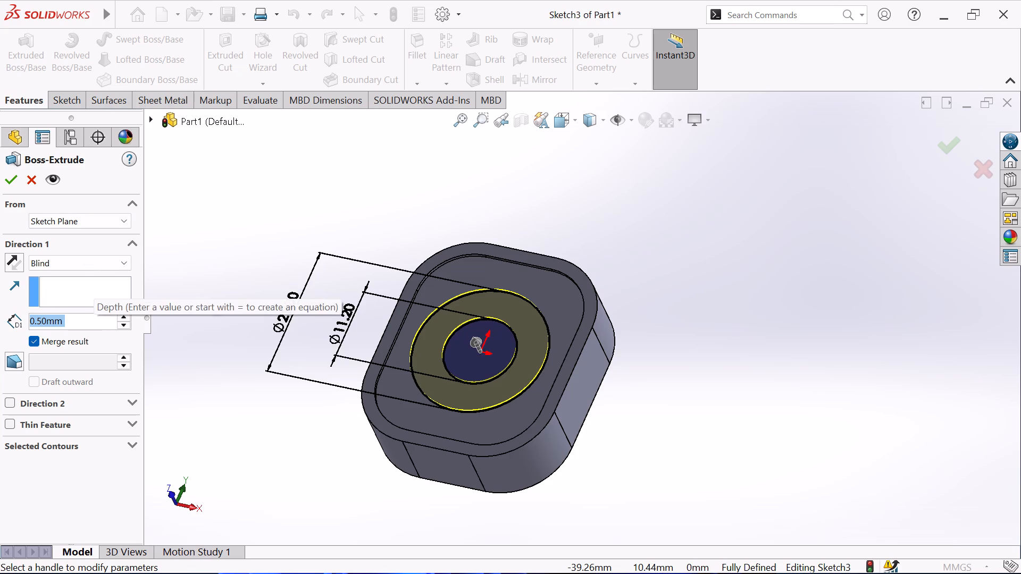
pyautogui.press('Return')
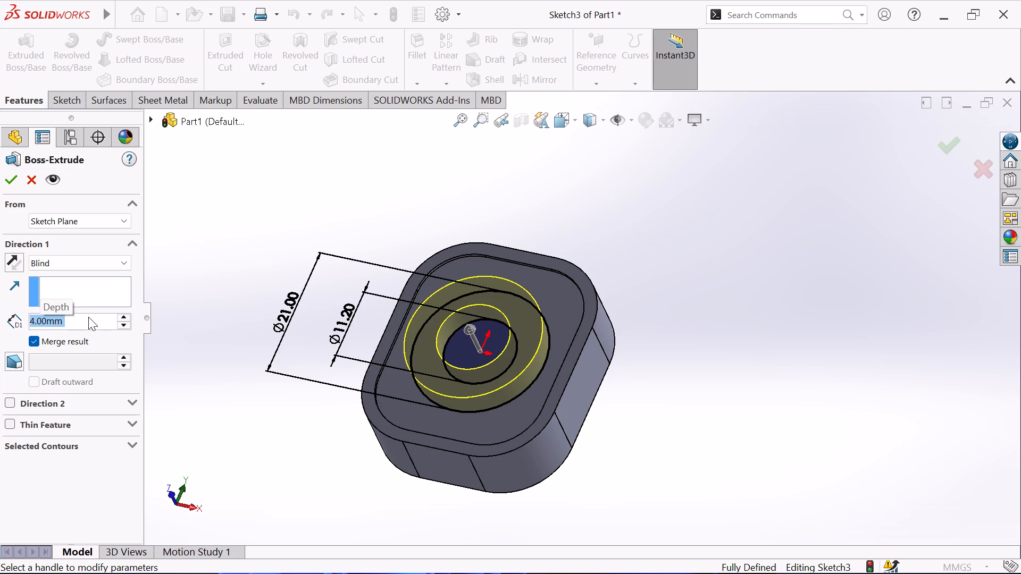
pyautogui.click(7, 187)
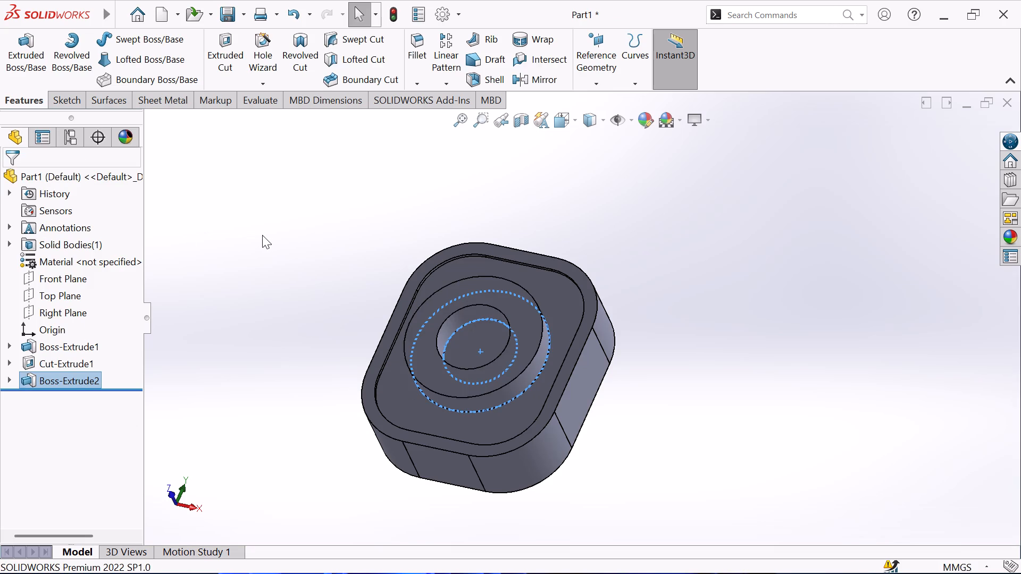
pyautogui.press('Escape')
# Fillet the circular floor face inside the raised ring with a 3.5 mm radius.
pyautogui.moveTo(270, 232); pyautogui.dragTo(296, 391, button='middle')
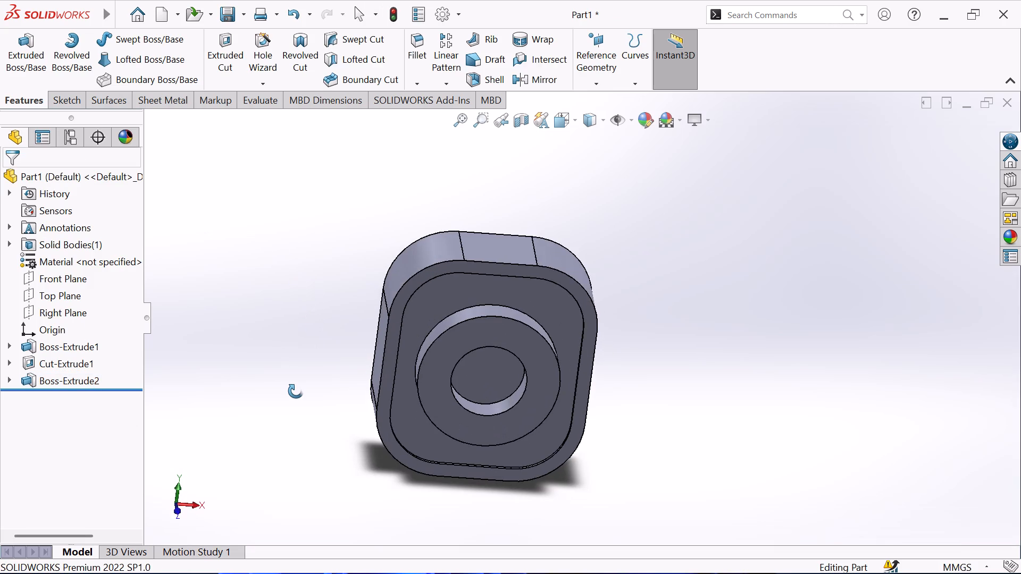
pyautogui.moveTo(296, 391); pyautogui.dragTo(308, 359, button='middle')
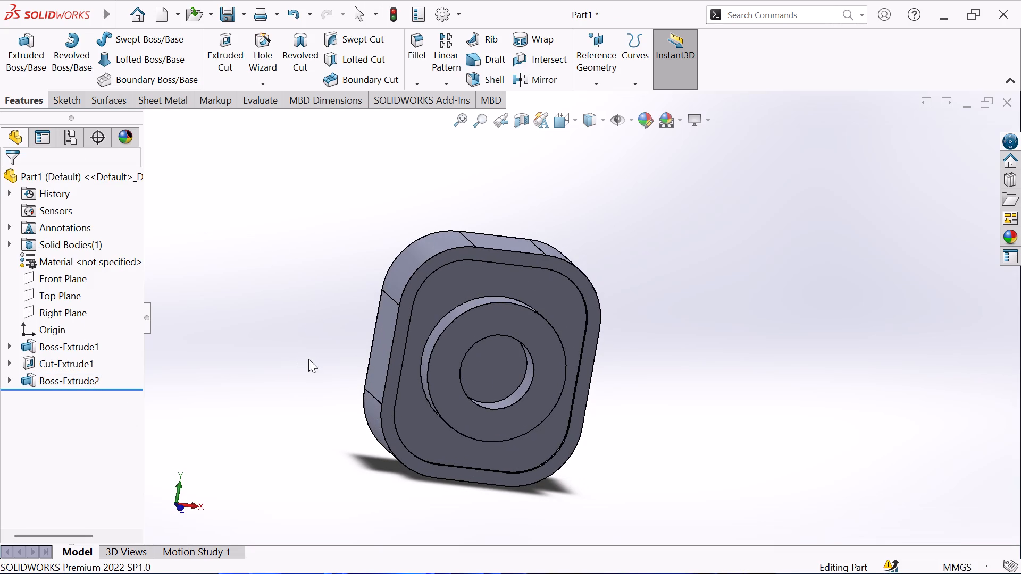
pyautogui.click(521, 359)
pyautogui.press('Escape')
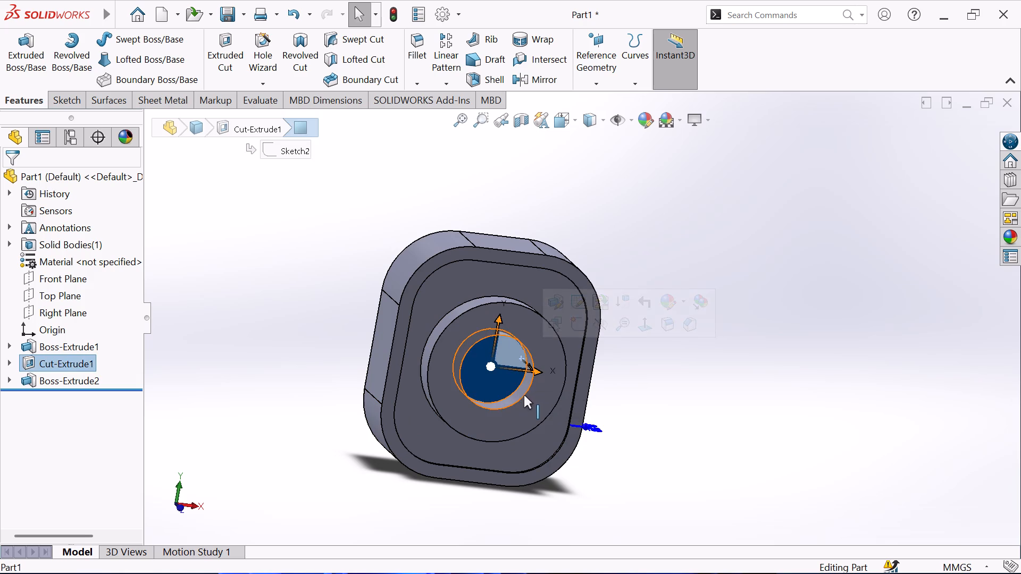
pyautogui.press('Escape')
pyautogui.click(524, 369)
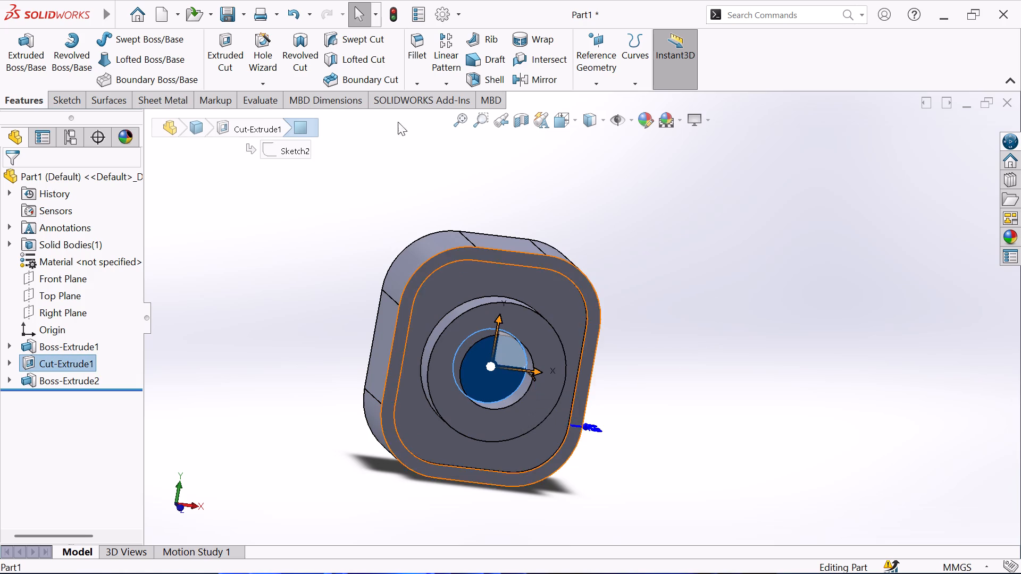
pyautogui.click(422, 56)
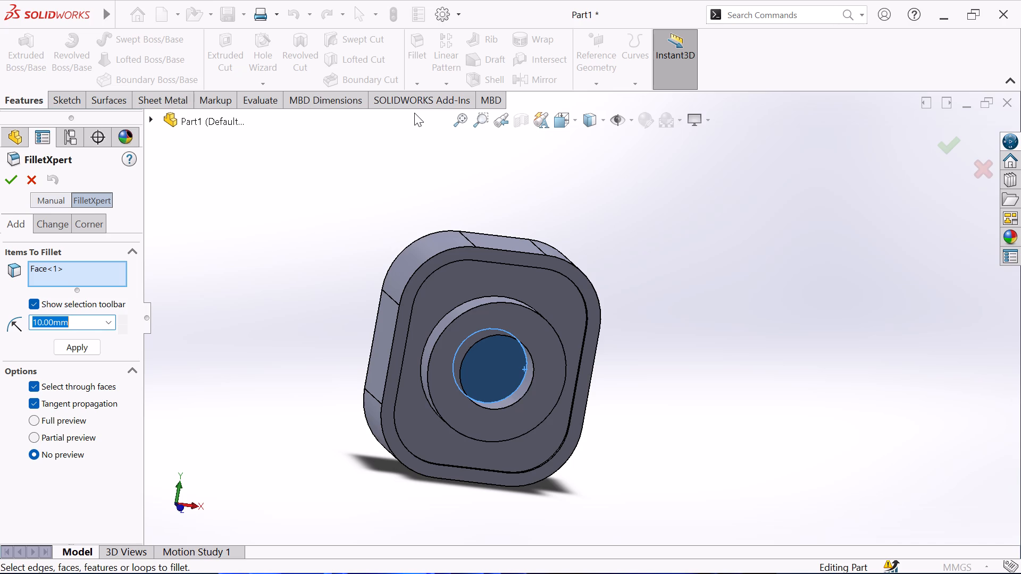
pyautogui.write('3.5')
pyautogui.press('Return')
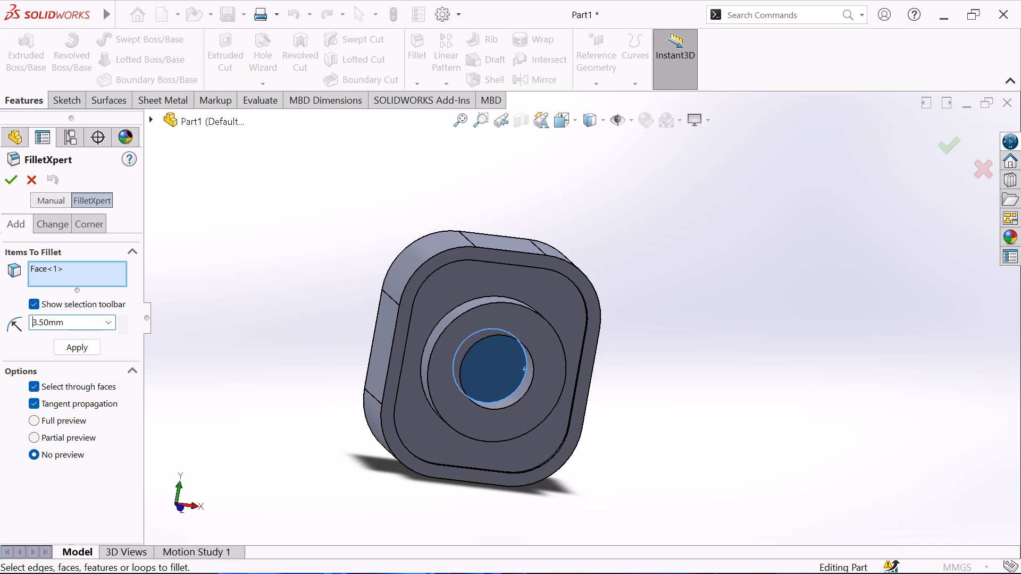
pyautogui.press('Return')
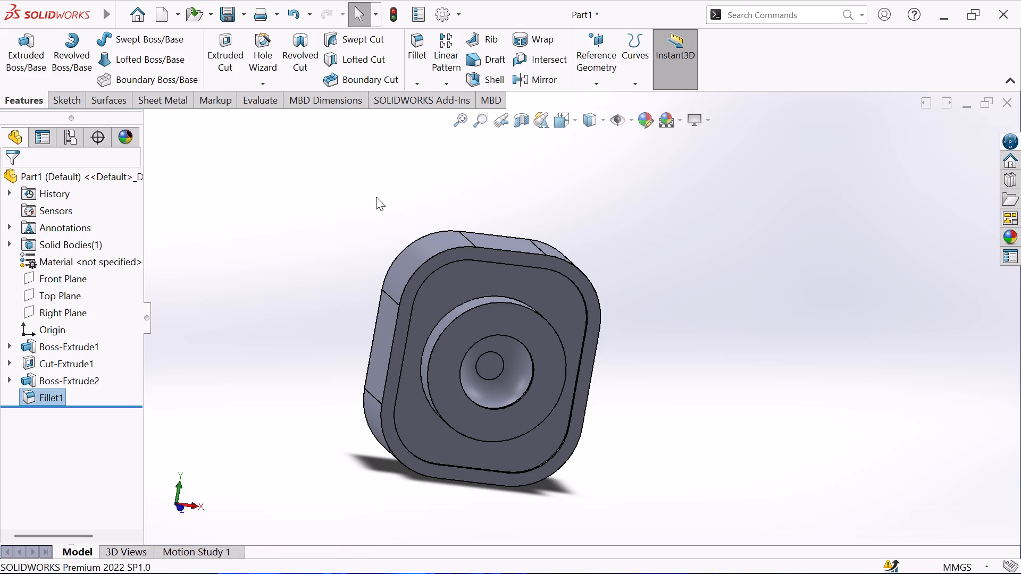
pyautogui.press('Escape')
# On the small flat circular floor inside the filleted bore, sketch an origin-centred circle with a radius of about 3.75 mm.
pyautogui.moveTo(747, 267); pyautogui.dragTo(736, 312, button='middle')
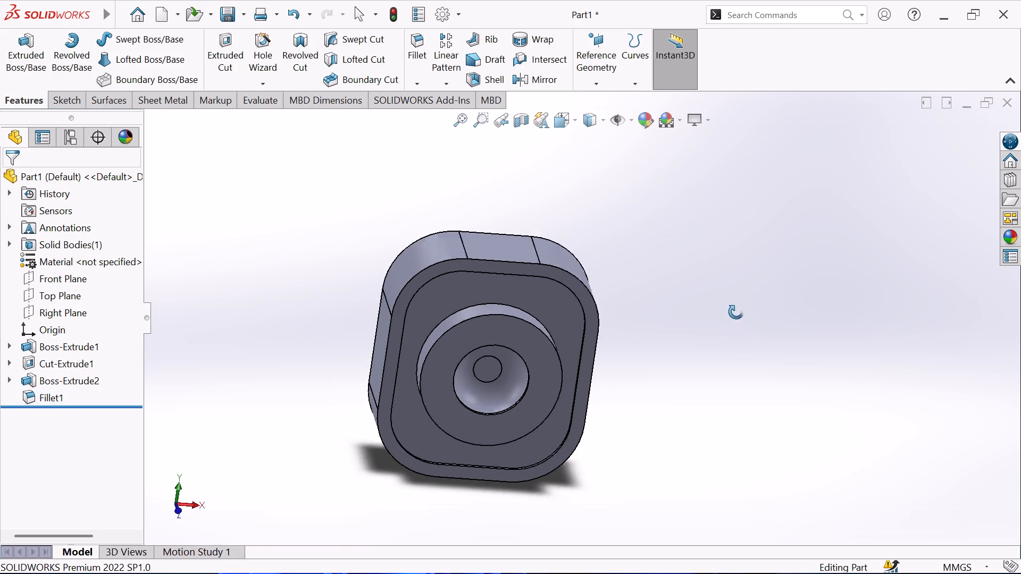
pyautogui.moveTo(736, 312); pyautogui.dragTo(735, 301, button='middle')
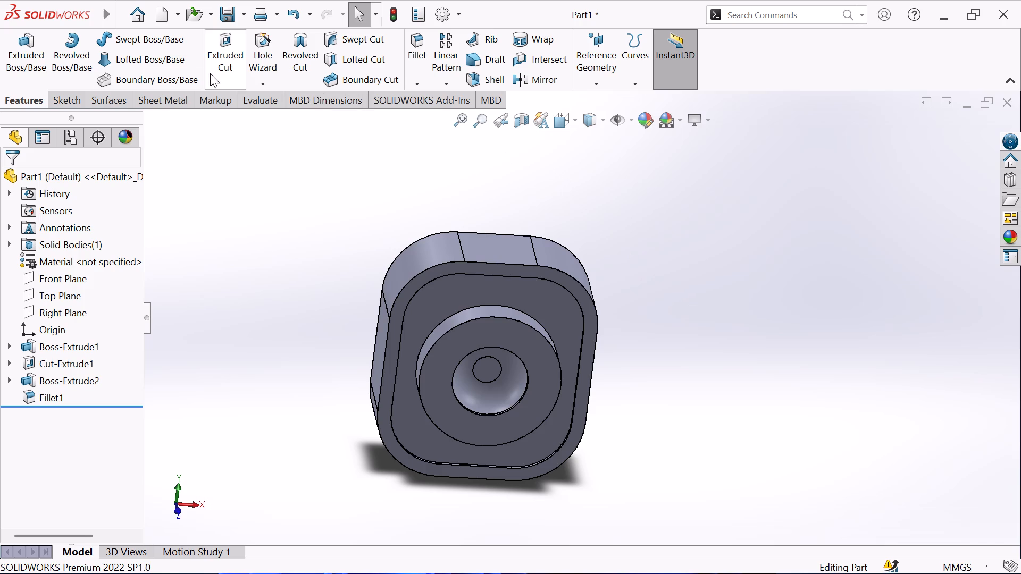
pyautogui.click(489, 369)
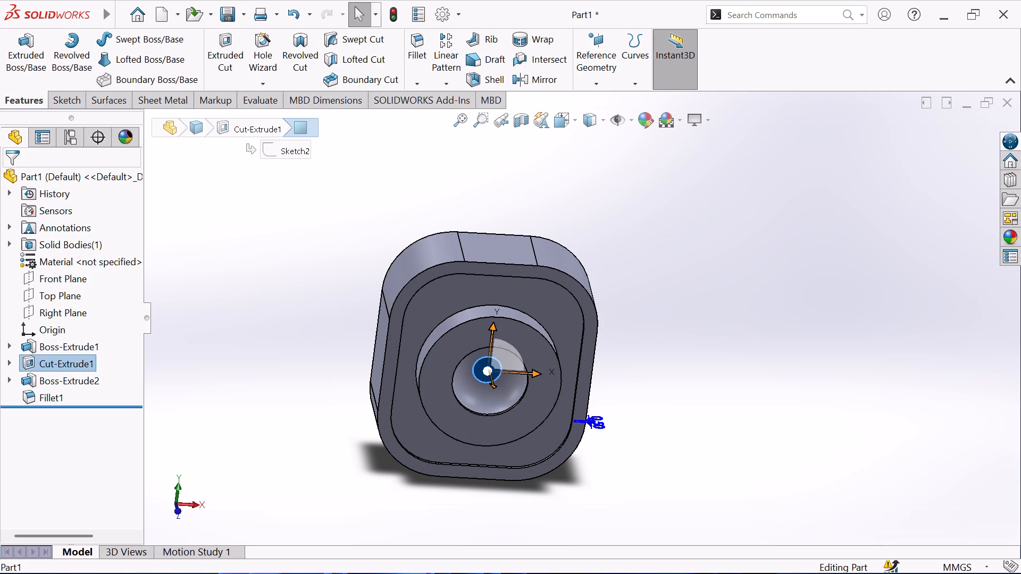
pyautogui.click(68, 97)
pyautogui.click(15, 45)
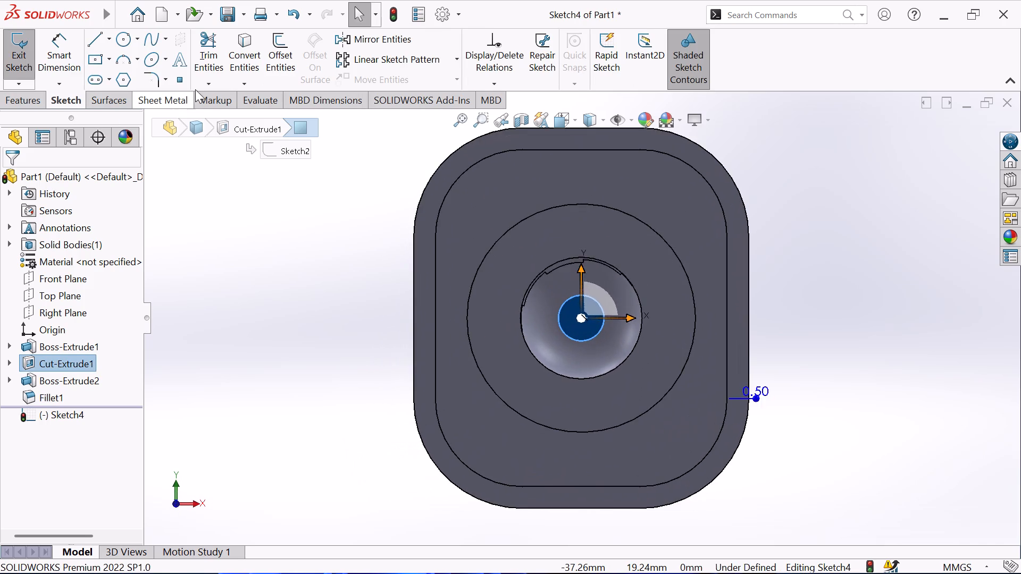
pyautogui.click(123, 40)
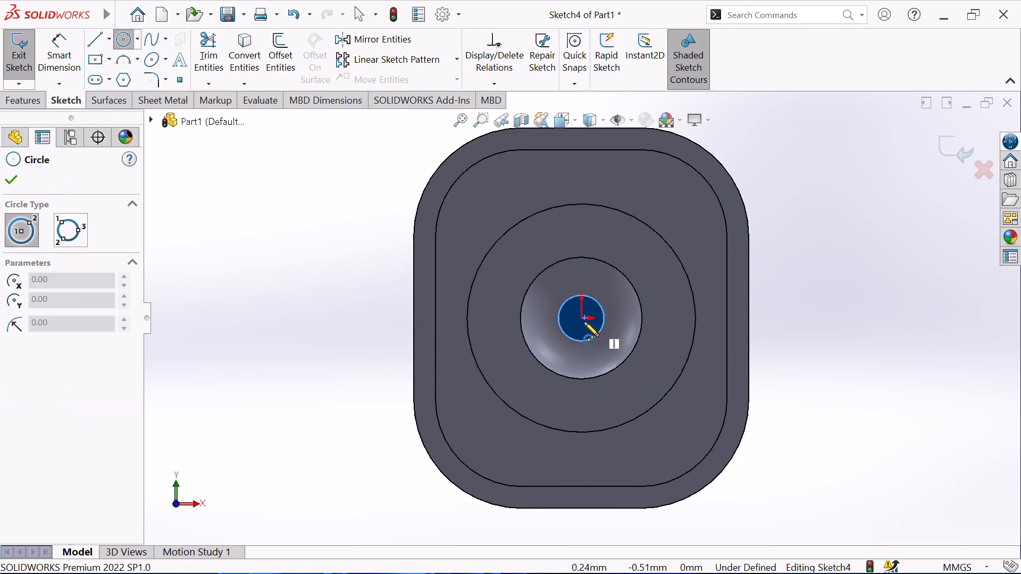
pyautogui.click(583, 316)
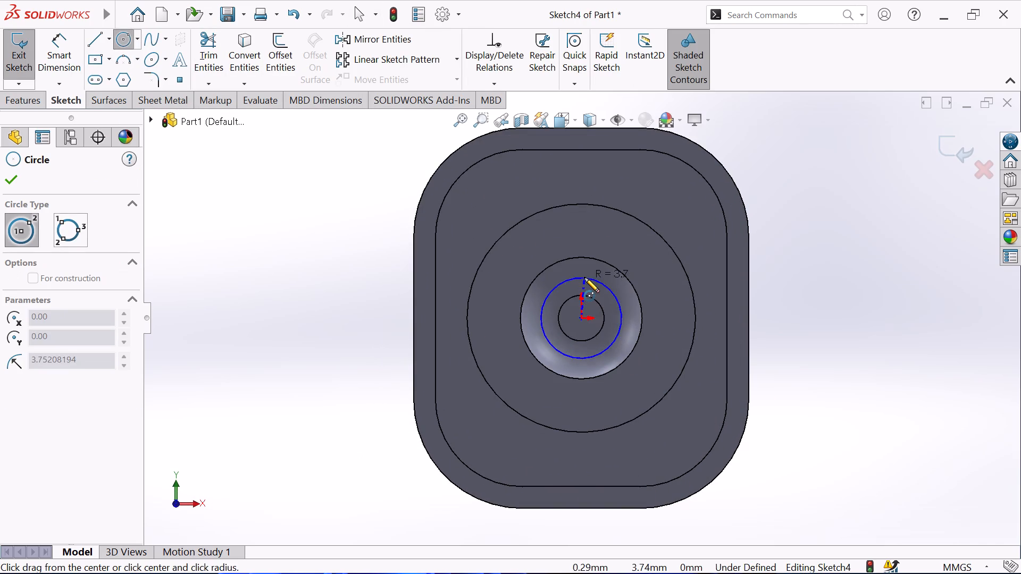
pyautogui.click(584, 277)
pyautogui.click(9, 174)
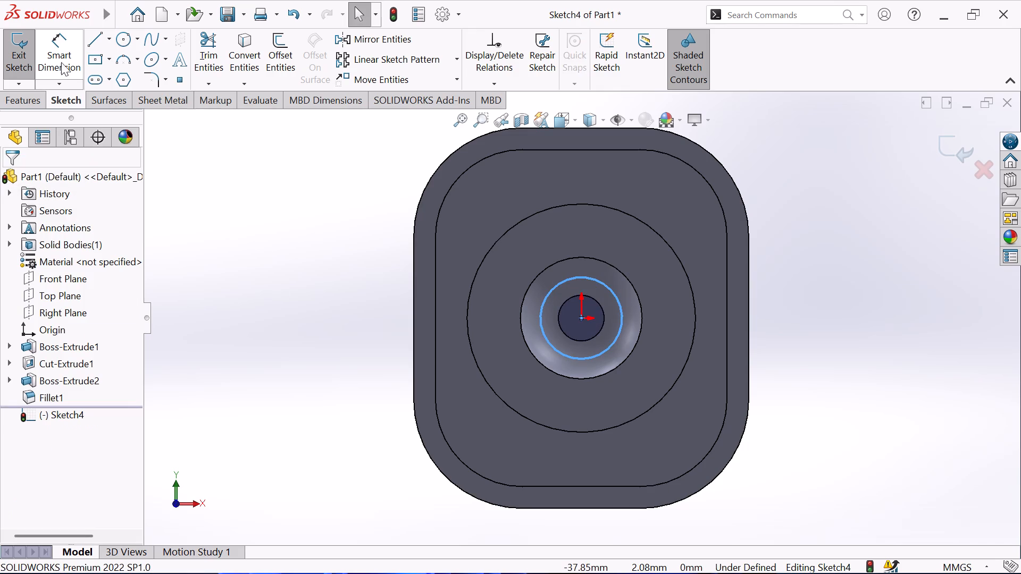
# Dimension the new circle's diameter as 6 mm, placing the dimension to the left of the block.
pyautogui.click(61, 60)
pyautogui.click(547, 336)
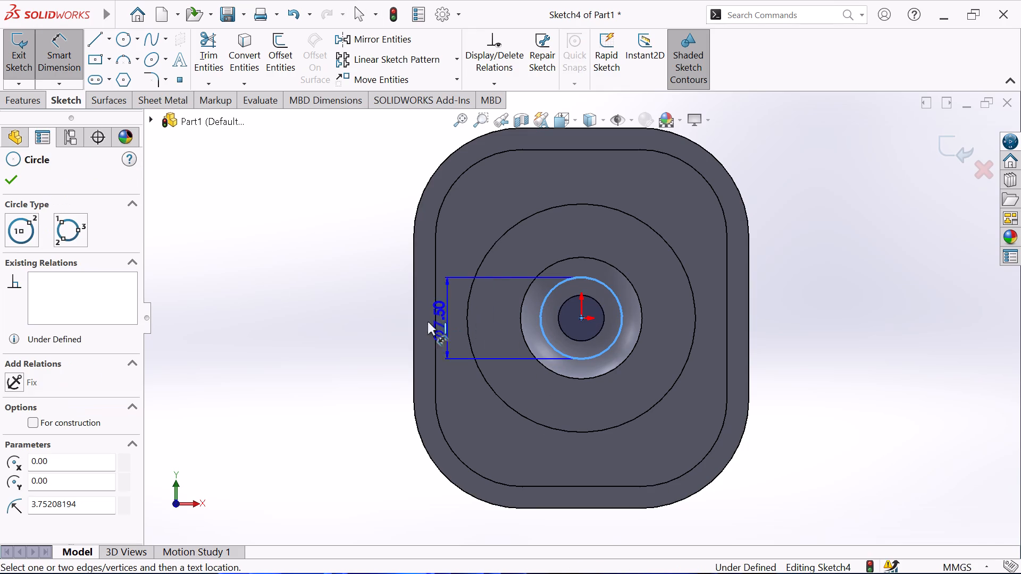
pyautogui.click(366, 316)
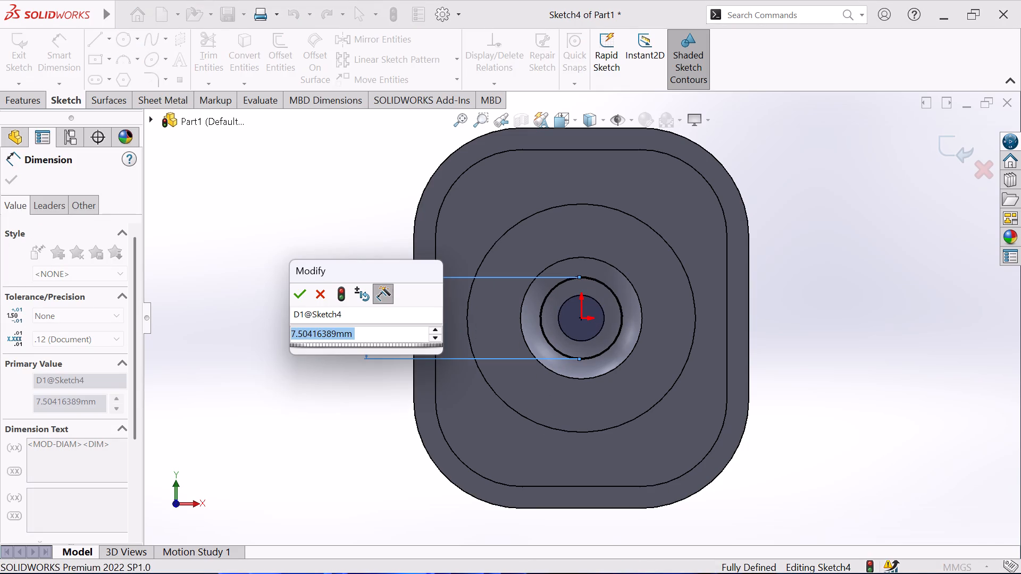
pyautogui.press('6')
pyautogui.press('Return')
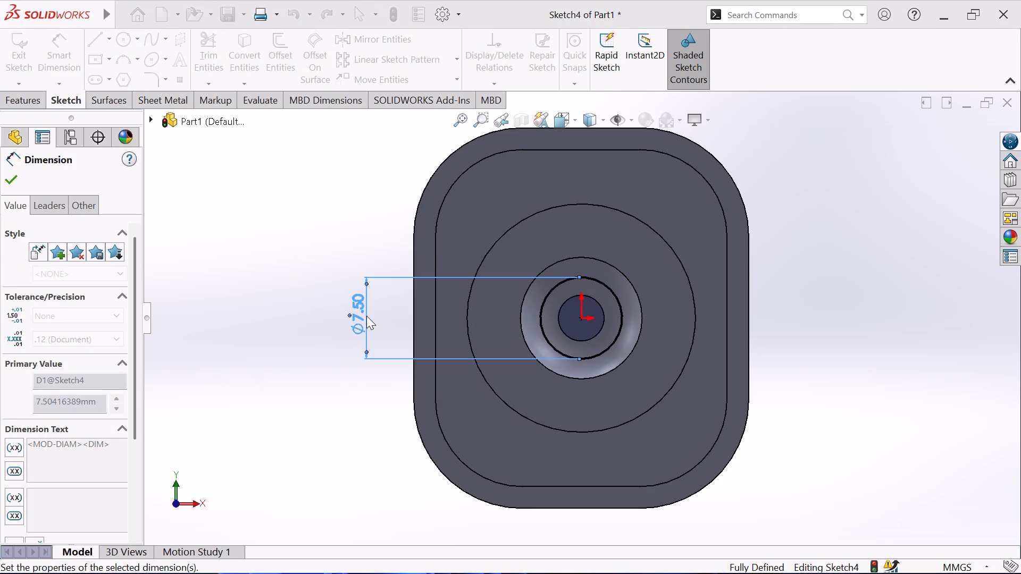
pyautogui.click(11, 180)
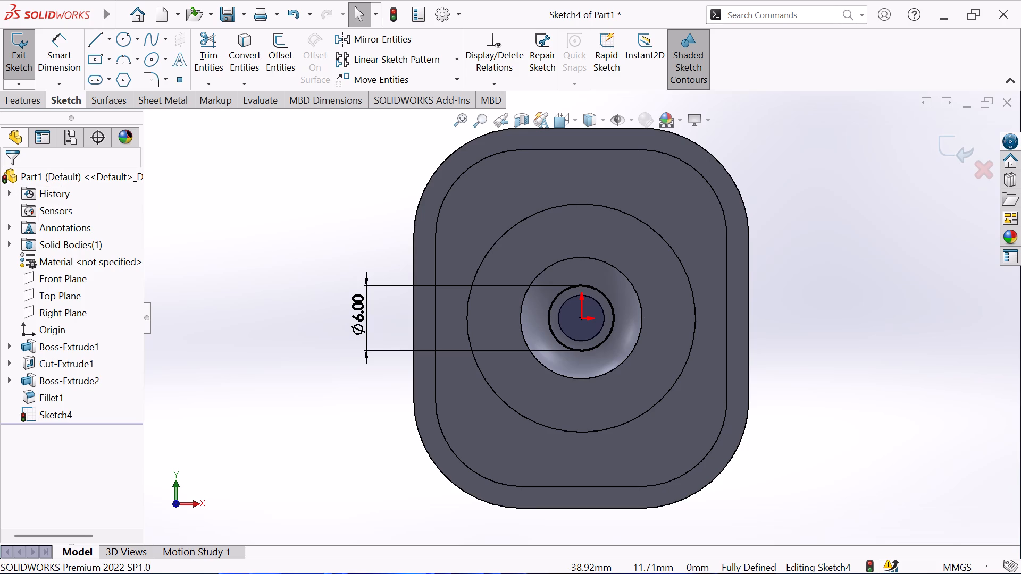
# Cut the 6 mm circle into the block as a blind extruded cut 3.5 mm deep.
pyautogui.click(24, 99)
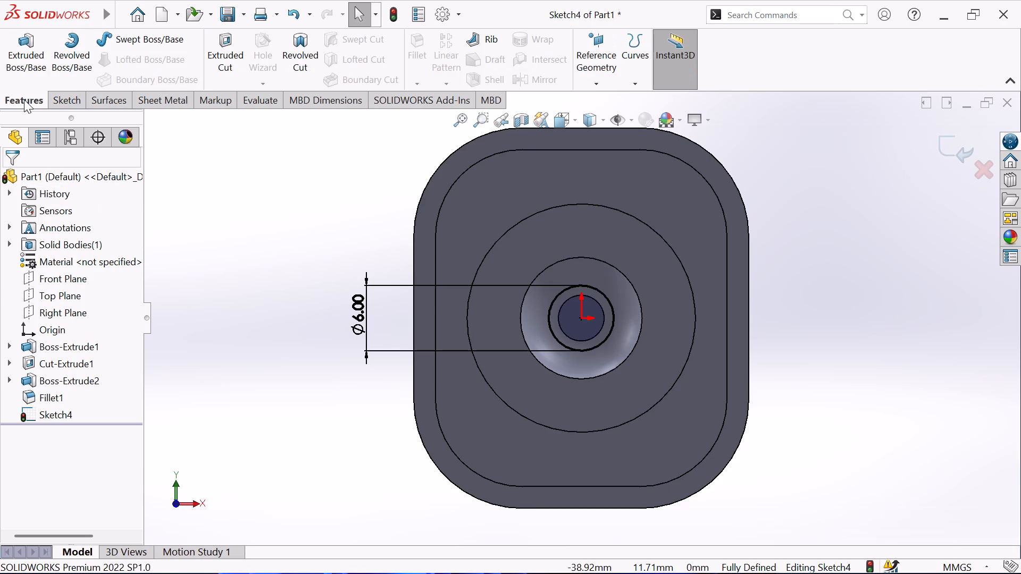
pyautogui.click(231, 43)
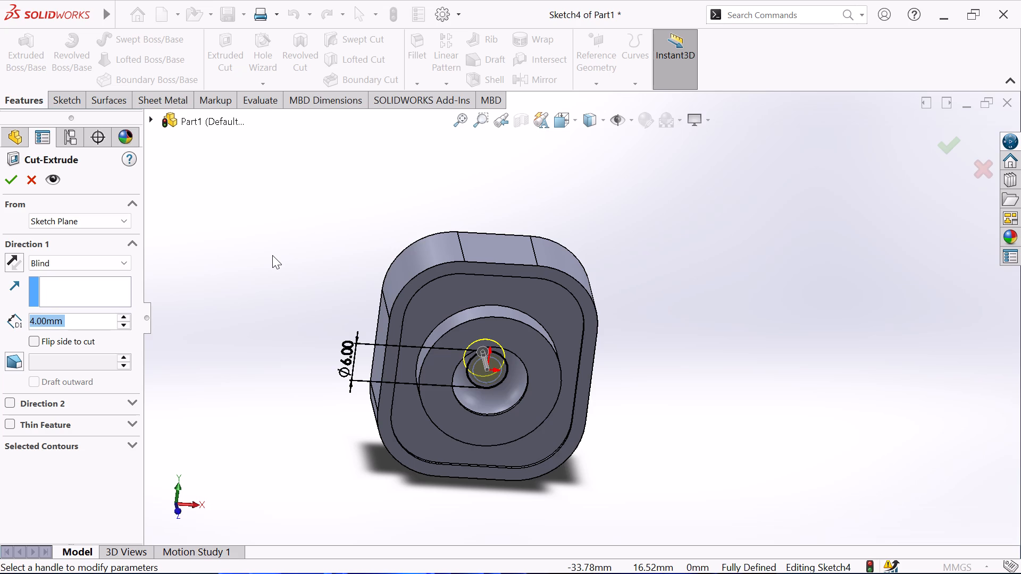
pyautogui.write('3.5')
pyautogui.press('Return')
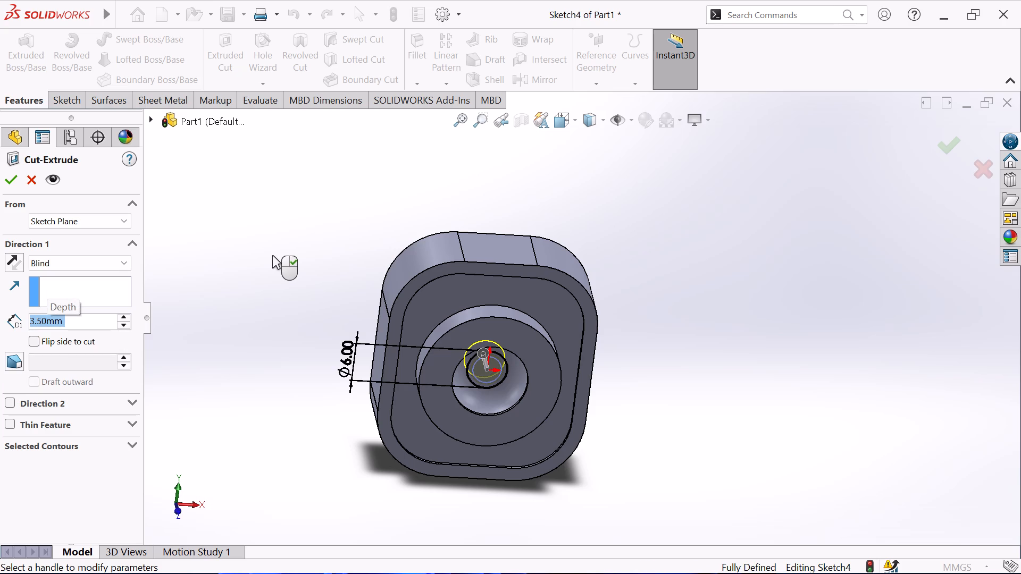
pyautogui.press('Return')
pyautogui.press('Escape')
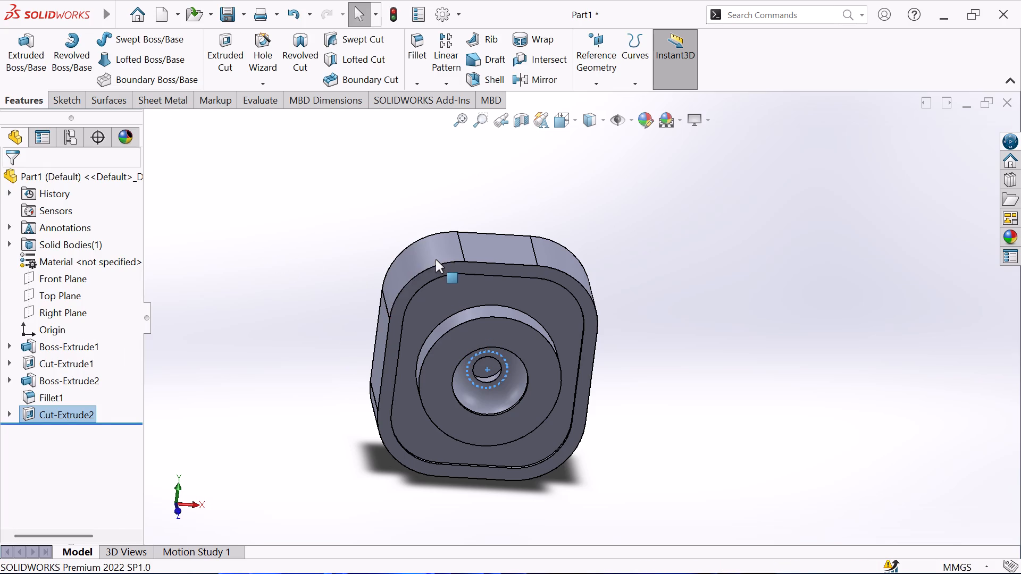
# Start a new sketch on the Right Plane.
pyautogui.moveTo(373, 207); pyautogui.dragTo(364, 343, button='middle')
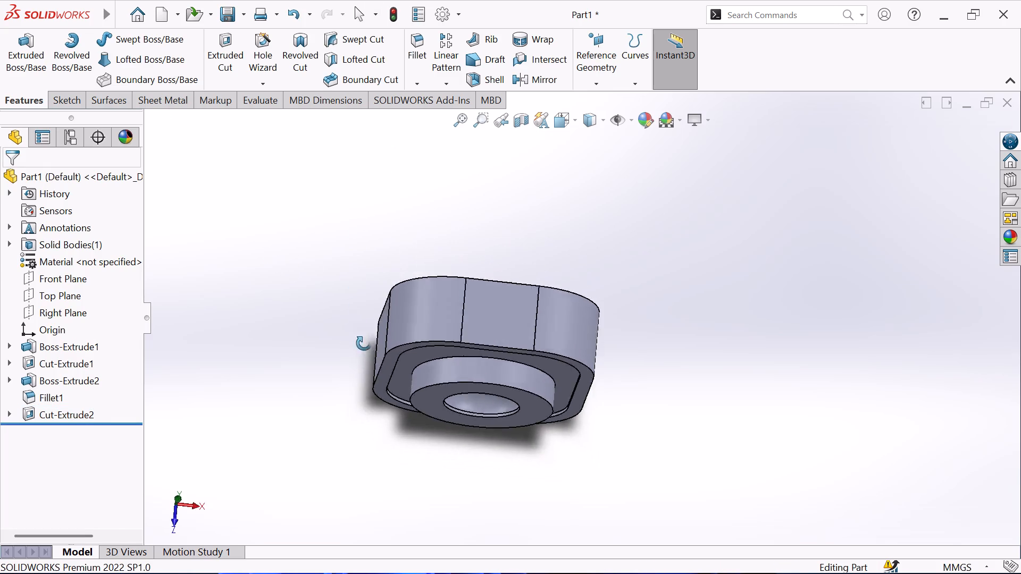
pyautogui.moveTo(364, 343); pyautogui.dragTo(366, 401, button='middle')
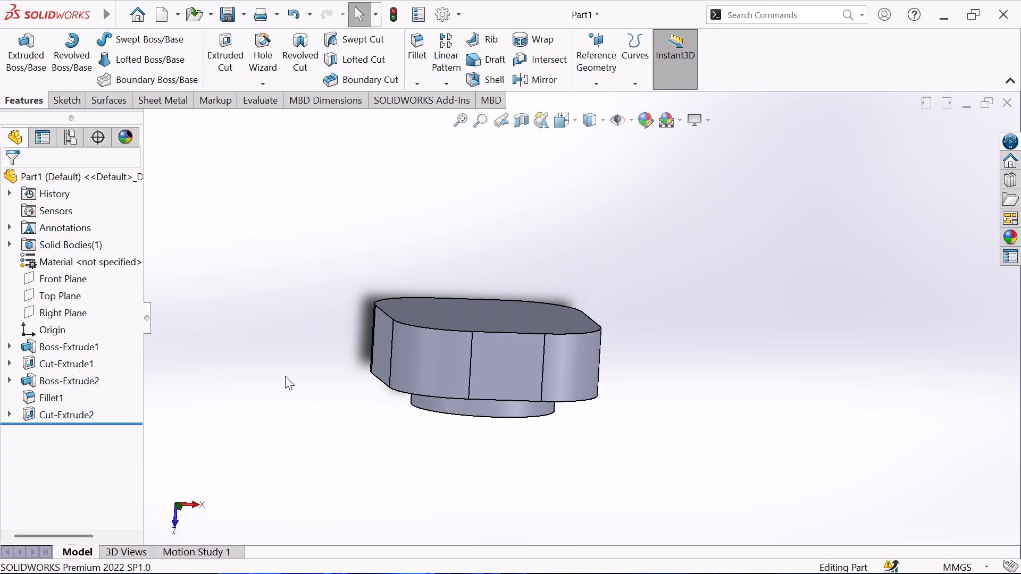
pyautogui.moveTo(285, 376); pyautogui.dragTo(358, 402, button='middle')
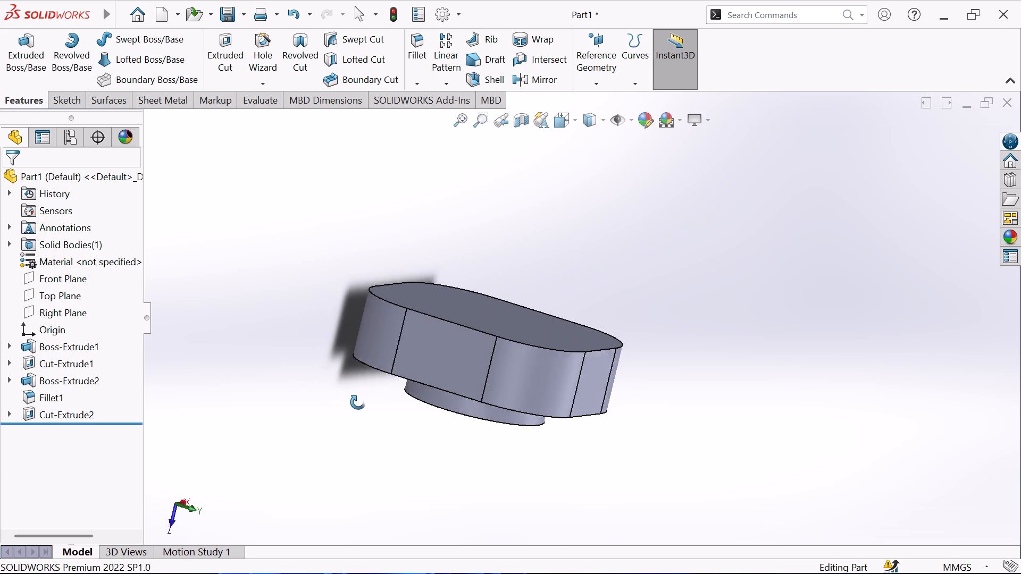
pyautogui.moveTo(358, 402); pyautogui.dragTo(384, 413, button='middle')
pyautogui.click(480, 354)
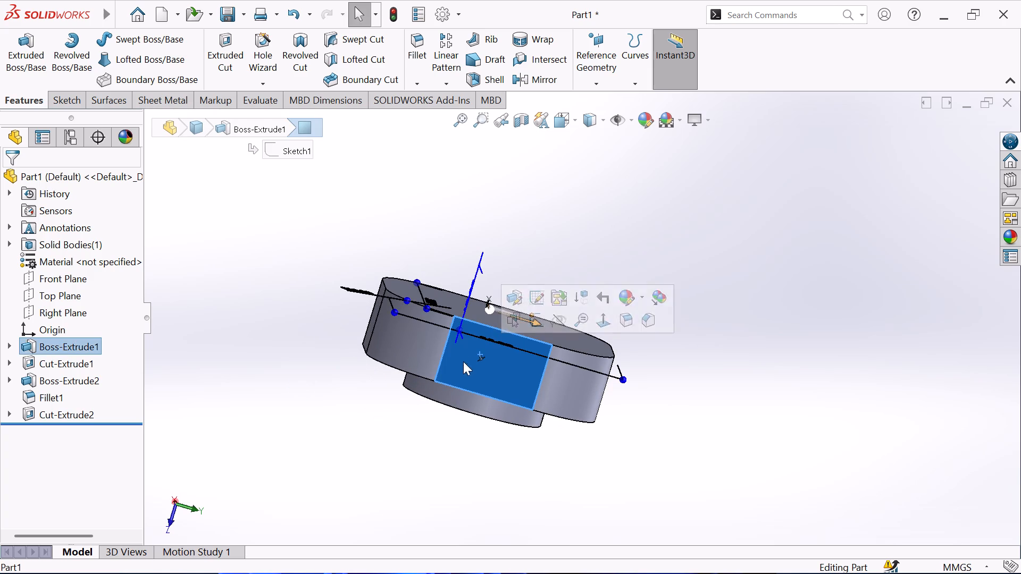
pyautogui.press('Escape')
pyautogui.press('Escape')
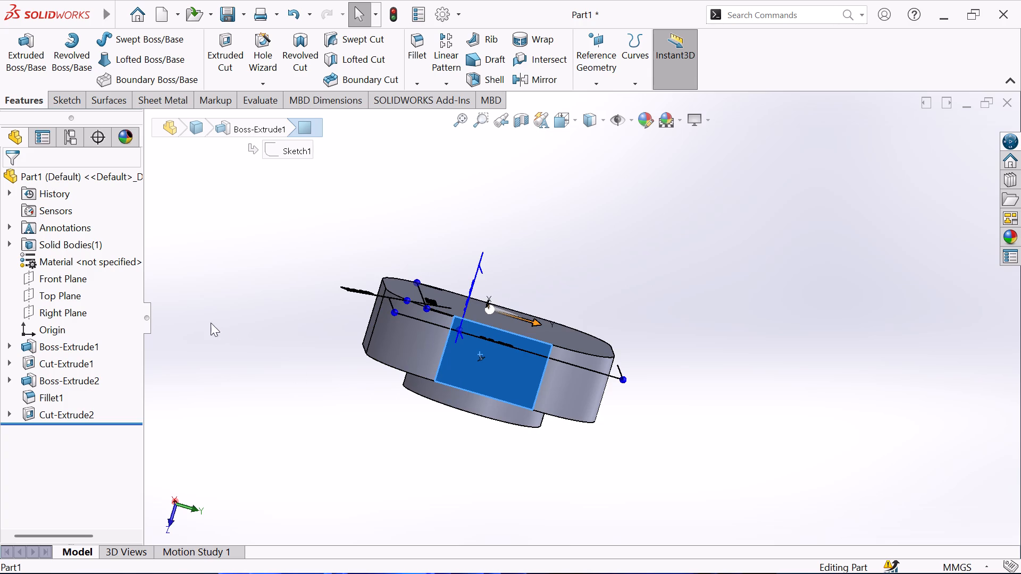
pyautogui.click(68, 309)
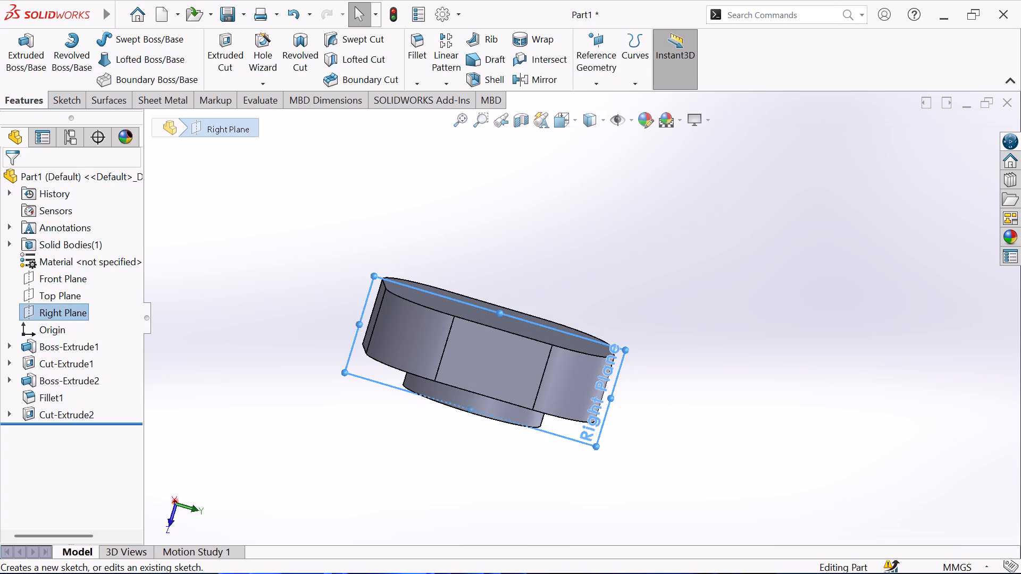
pyautogui.click(67, 98)
pyautogui.click(21, 45)
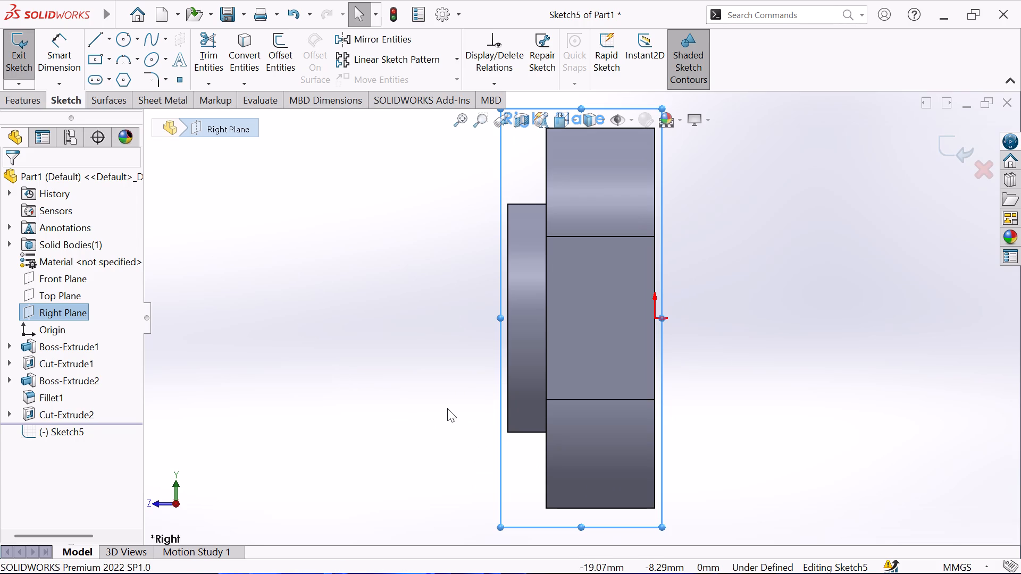
pyautogui.hotkey('ctrl', '1')
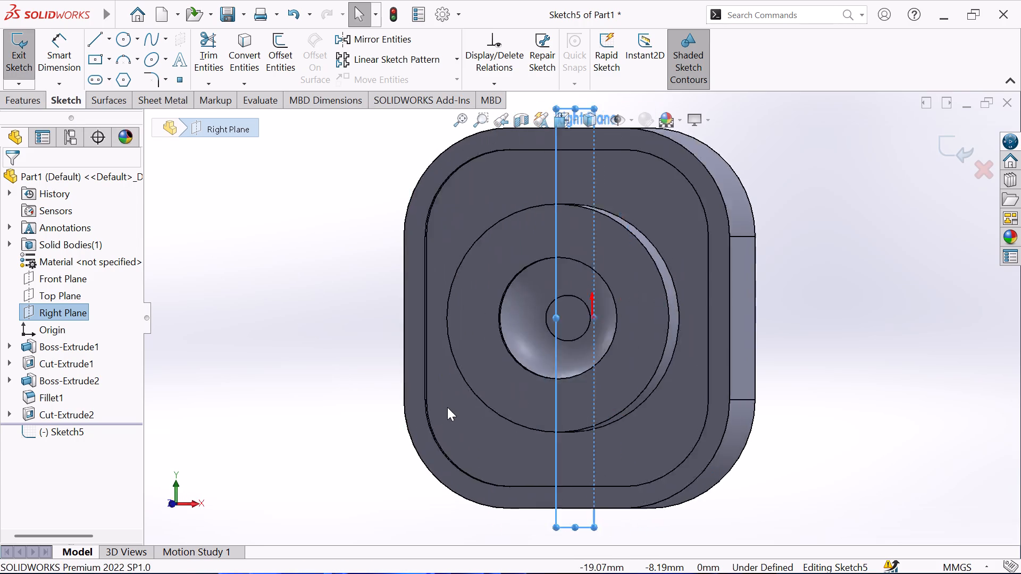
# Viewing the block from the right, sketch a vertical centerline about 41 mm long through its thickness, extending past both ends.
pyautogui.hotkey('ctrl', '2')
pyautogui.hotkey('ctrl', '3')
pyautogui.hotkey('ctrl', '4')
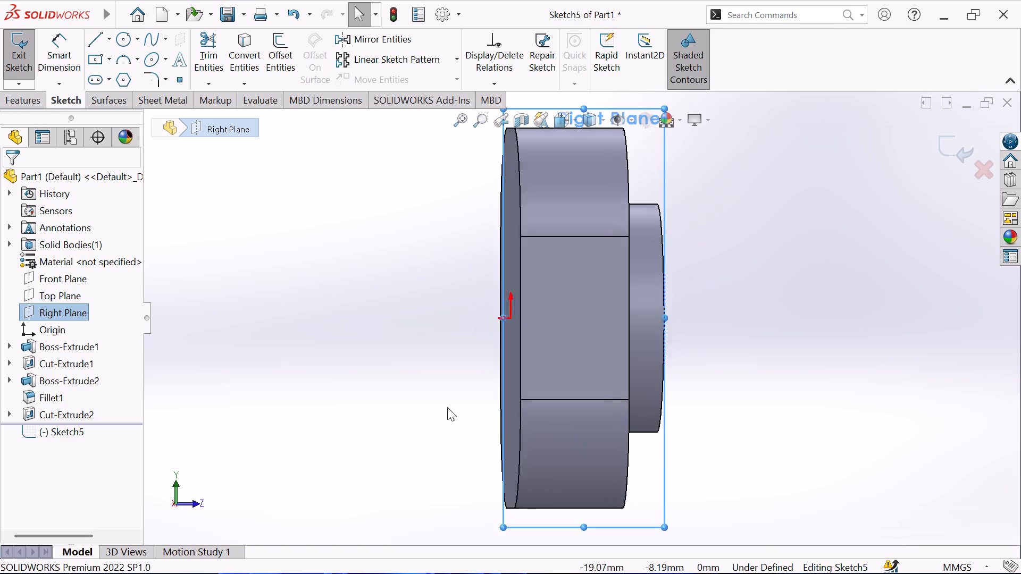
pyautogui.hotkey('ctrl', '5')
pyautogui.hotkey('ctrl', '6')
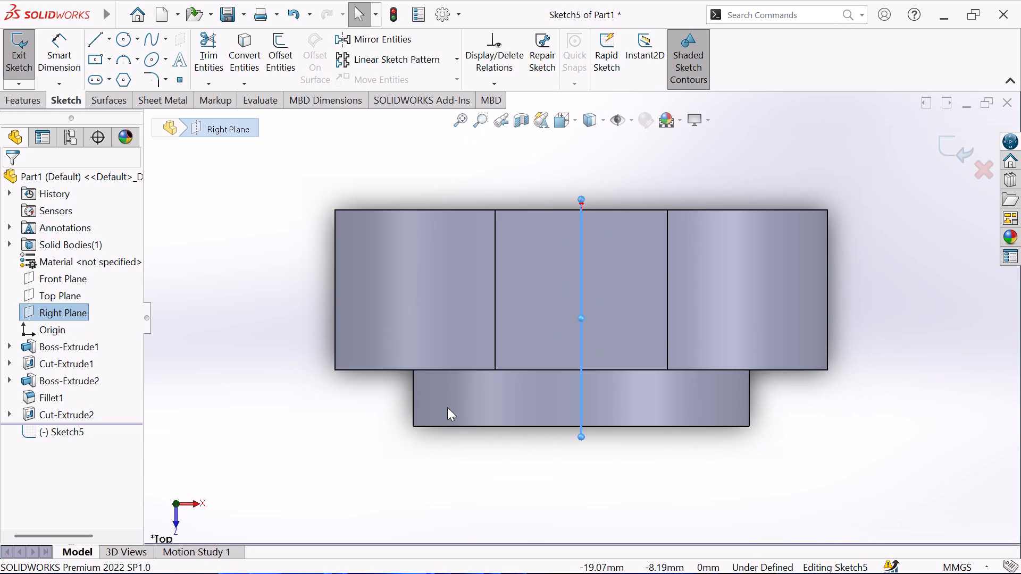
pyautogui.hotkey('ctrl', '8')
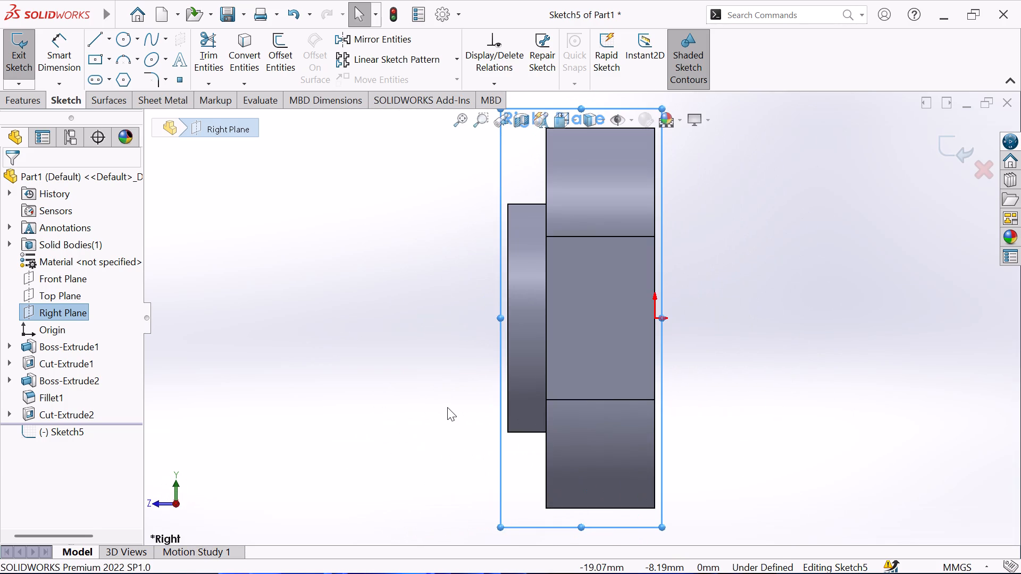
pyautogui.scroll(1, 545, 364)
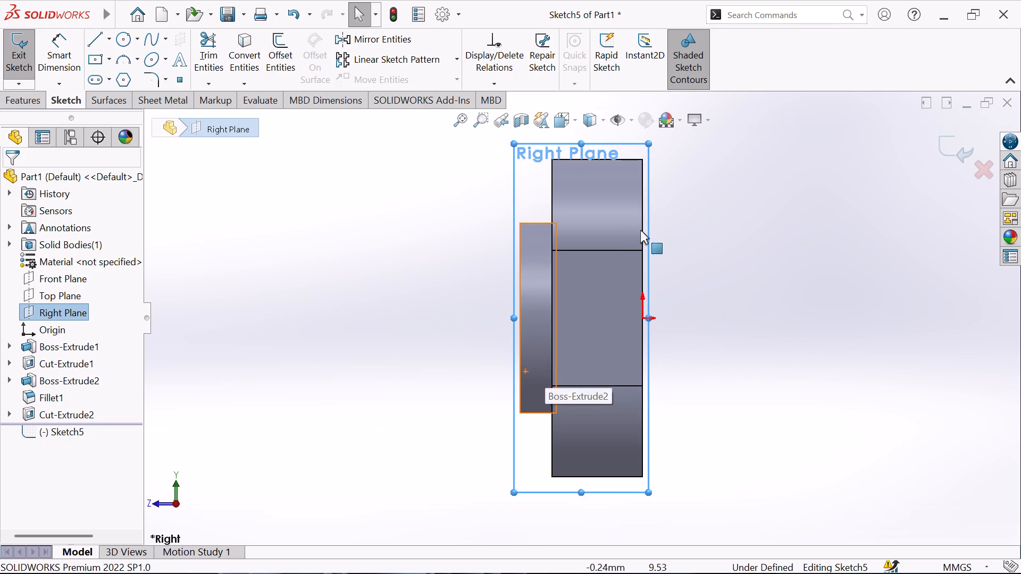
pyautogui.scroll(-1, 630, 226)
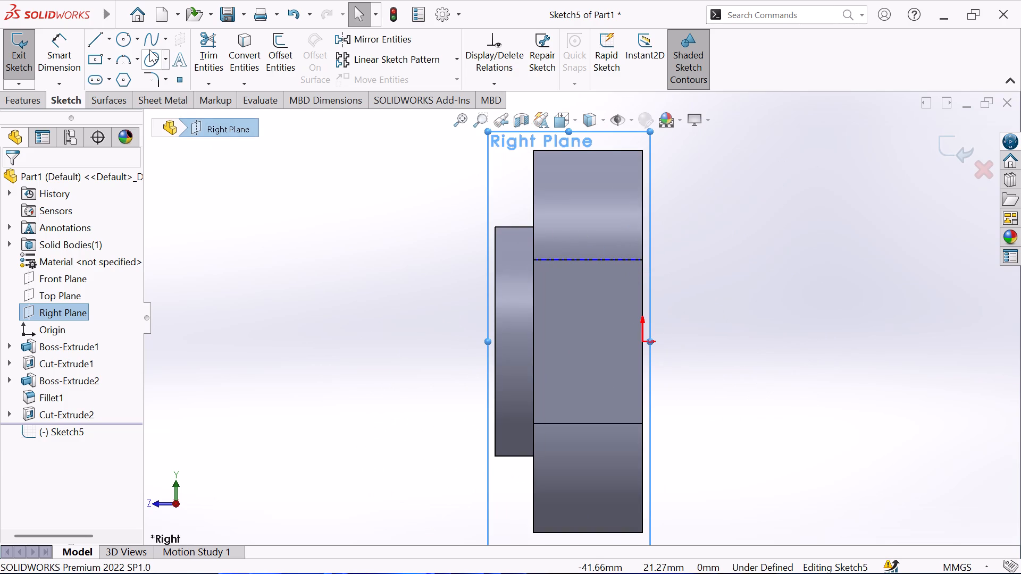
pyautogui.click(112, 32)
pyautogui.click(98, 80)
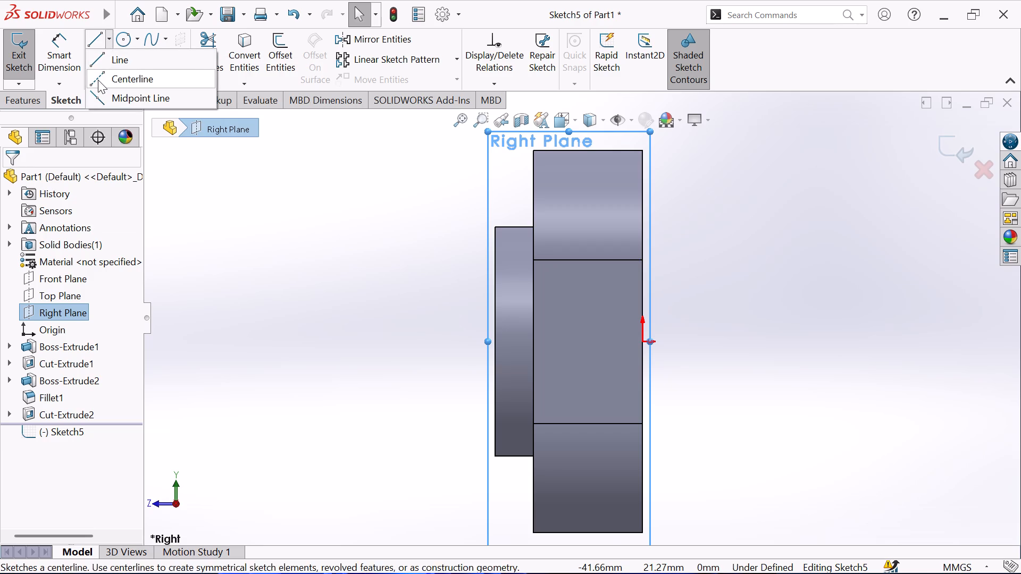
pyautogui.scroll(1, 593, 142)
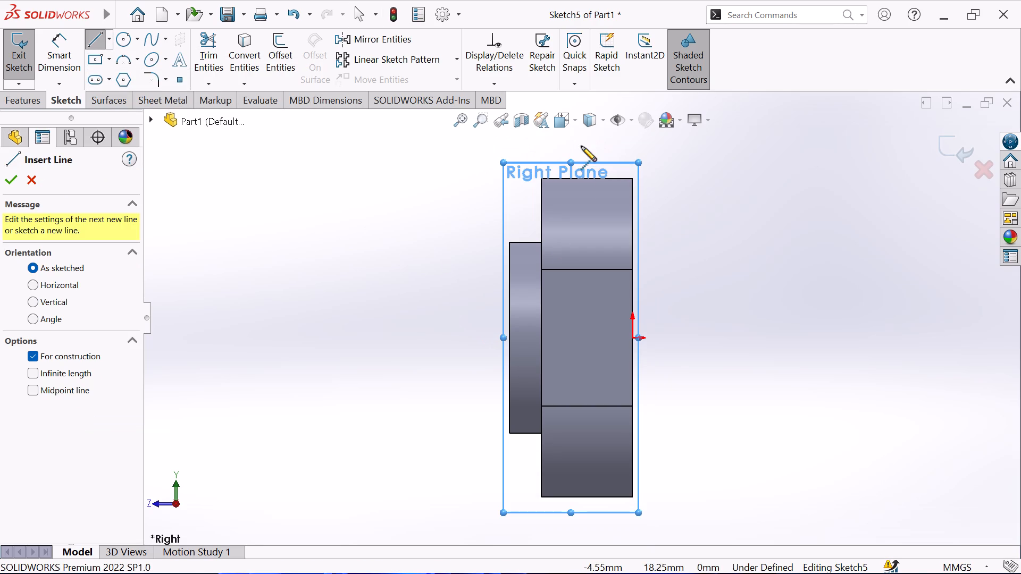
pyautogui.click(573, 141)
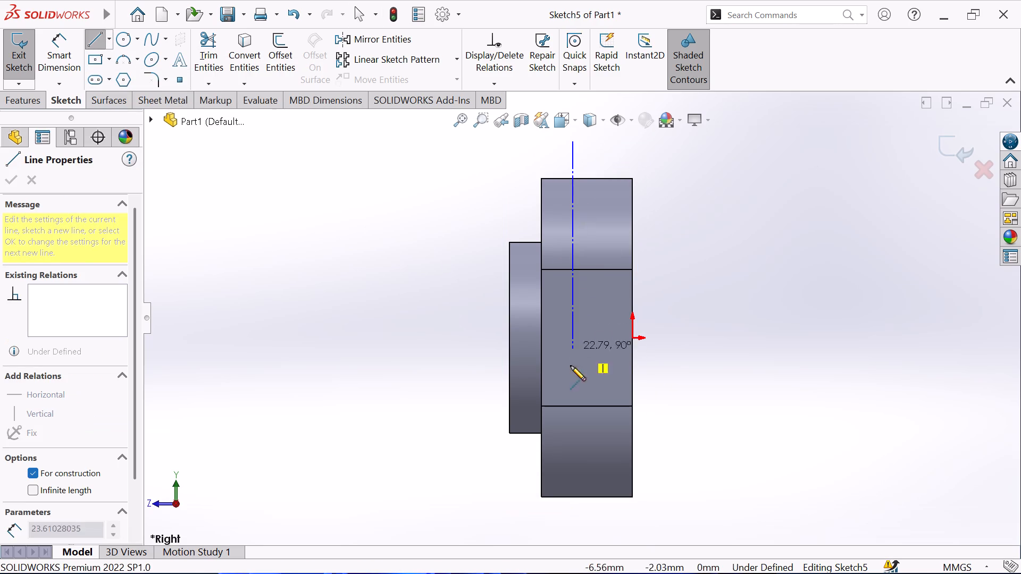
pyautogui.click(573, 515)
pyautogui.rightClick(731, 478)
pyautogui.click(779, 364)
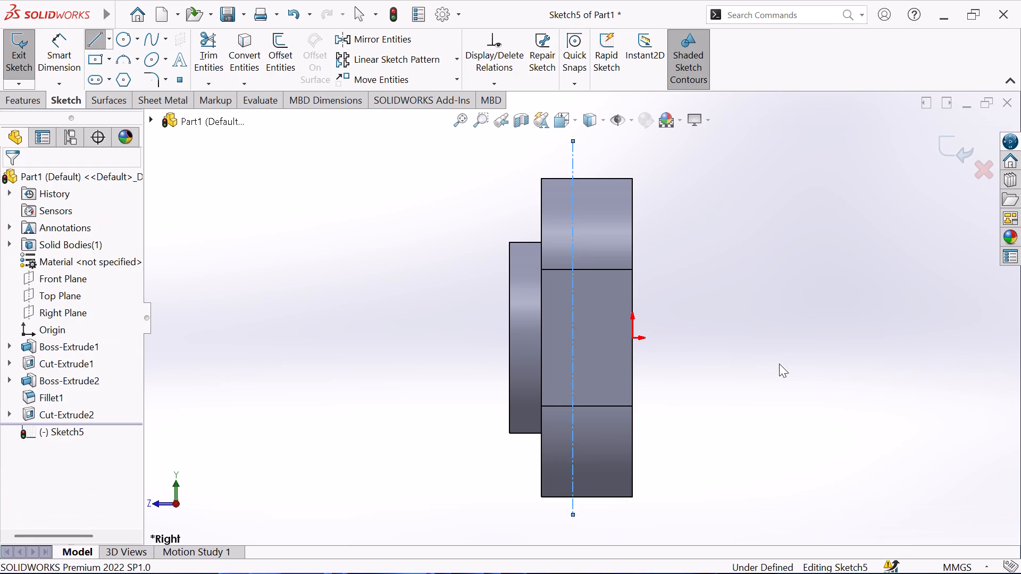
# Dimension the vertical centerline 6.5 mm from the origin.
pyautogui.click(55, 43)
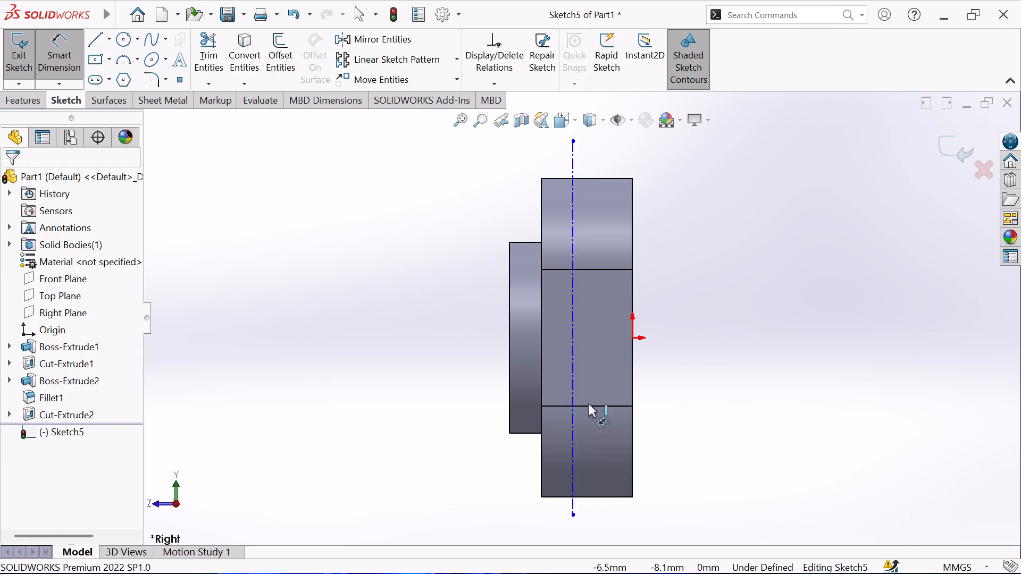
pyautogui.click(633, 335)
pyautogui.click(574, 316)
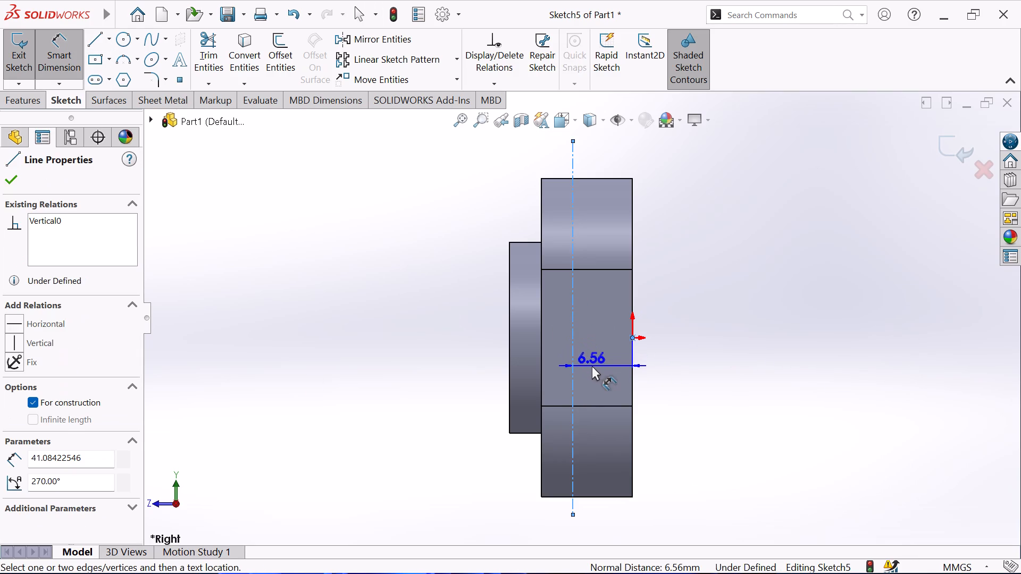
pyautogui.click(594, 366)
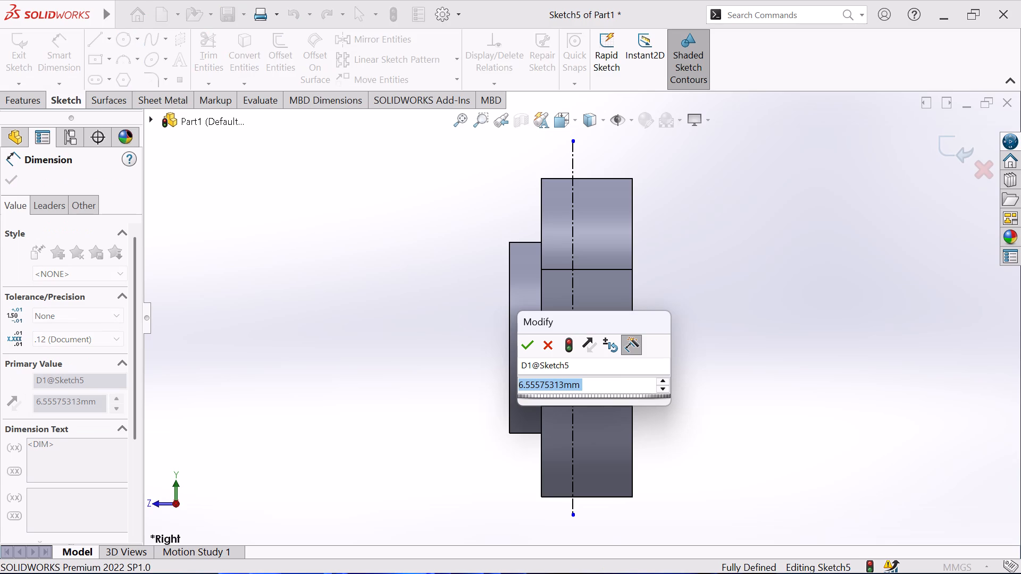
pyautogui.write('6.5')
pyautogui.press('Return')
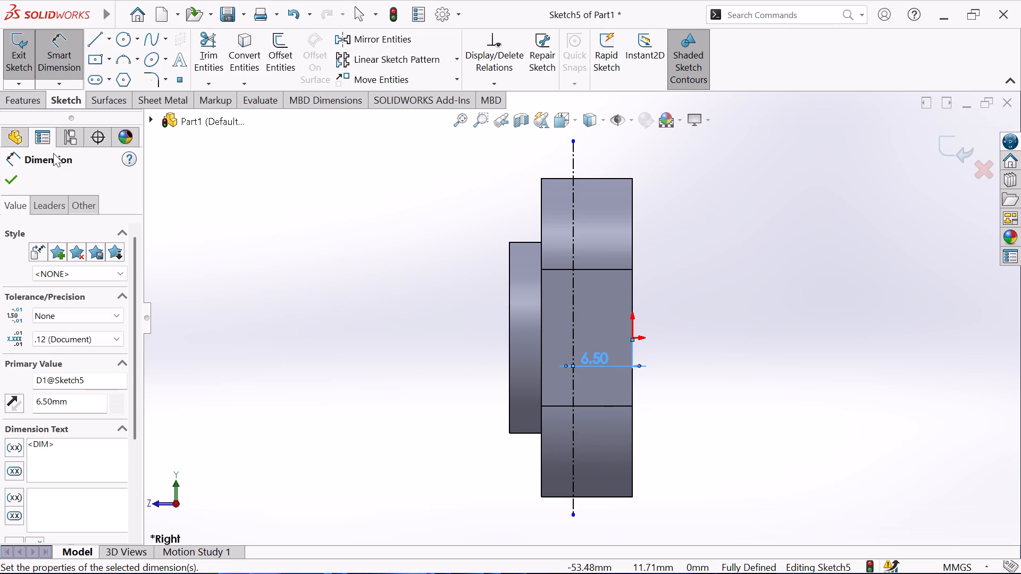
pyautogui.click(6, 175)
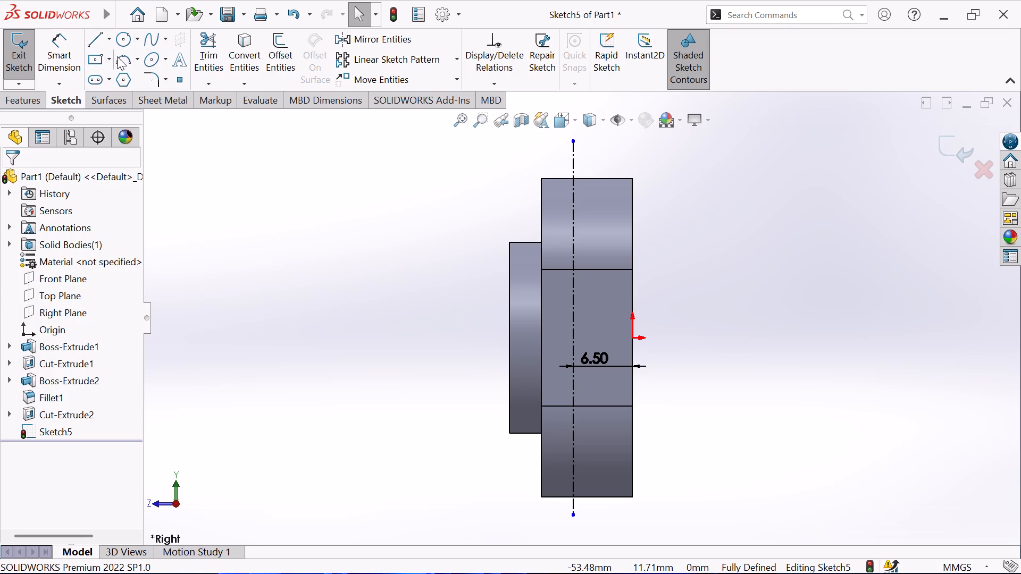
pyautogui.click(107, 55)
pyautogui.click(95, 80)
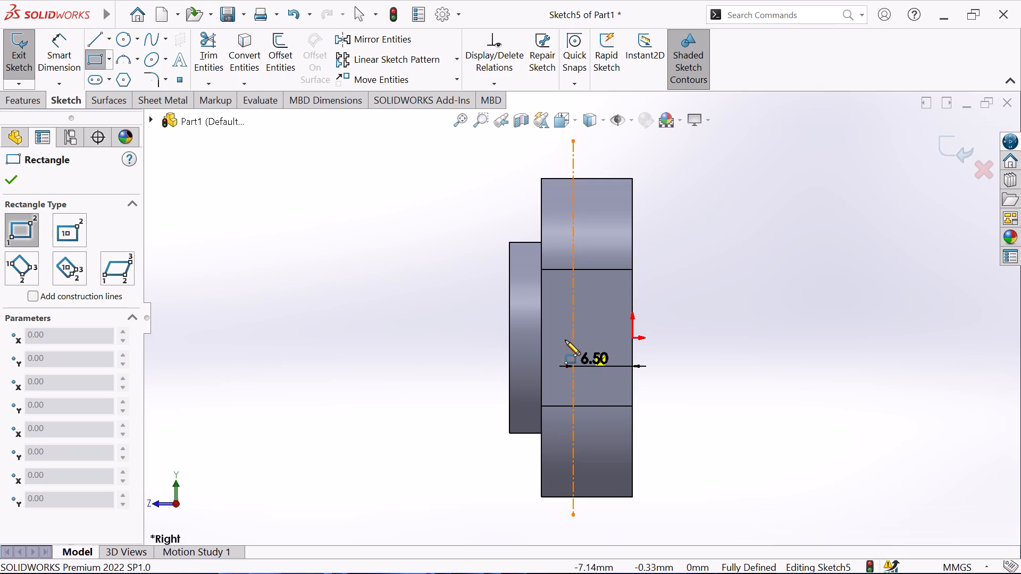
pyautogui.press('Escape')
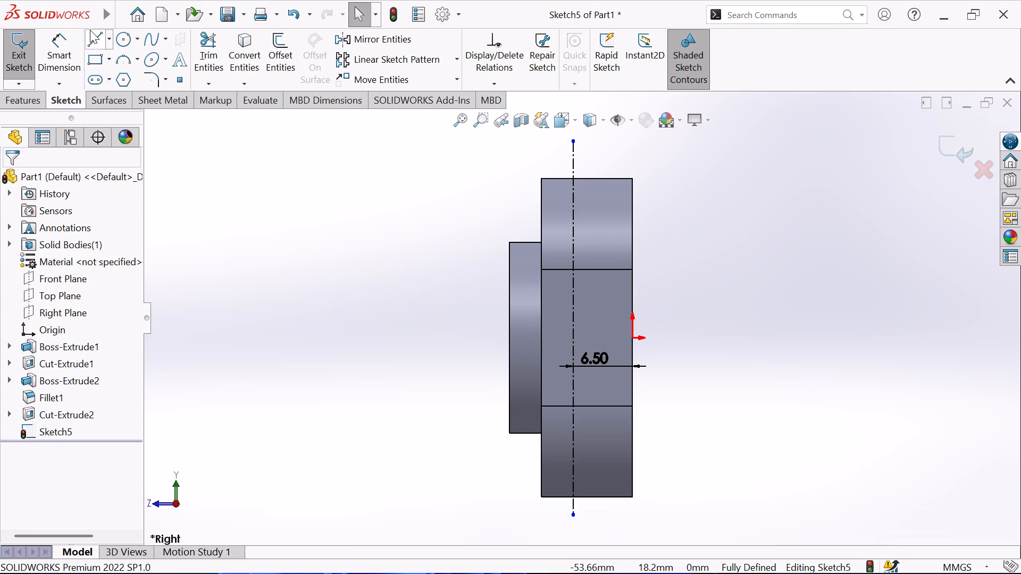
# Sketch a horizontal centerline about 35 mm long through the origin, extending past both sides of the block.
pyautogui.click(108, 35)
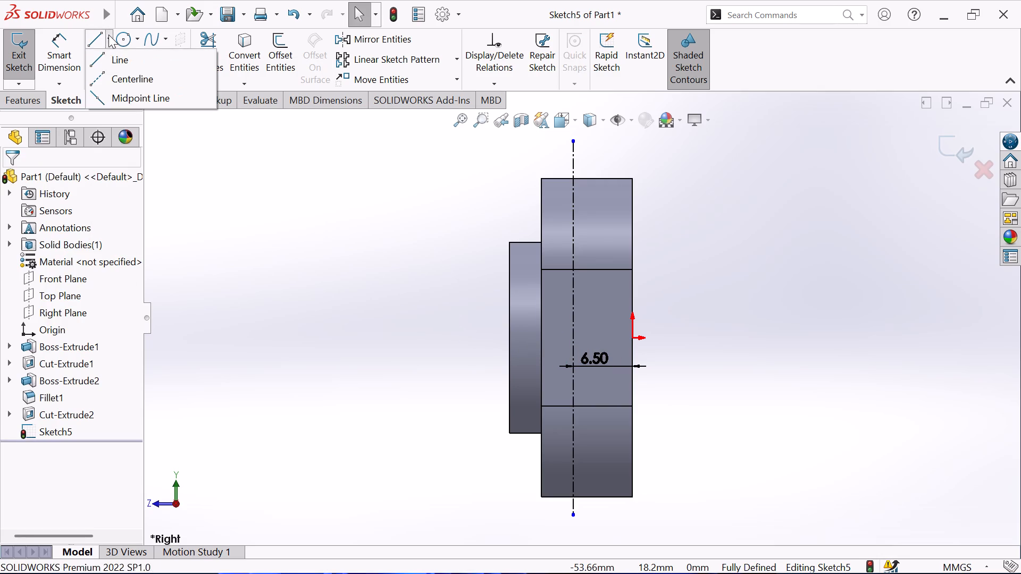
pyautogui.click(93, 76)
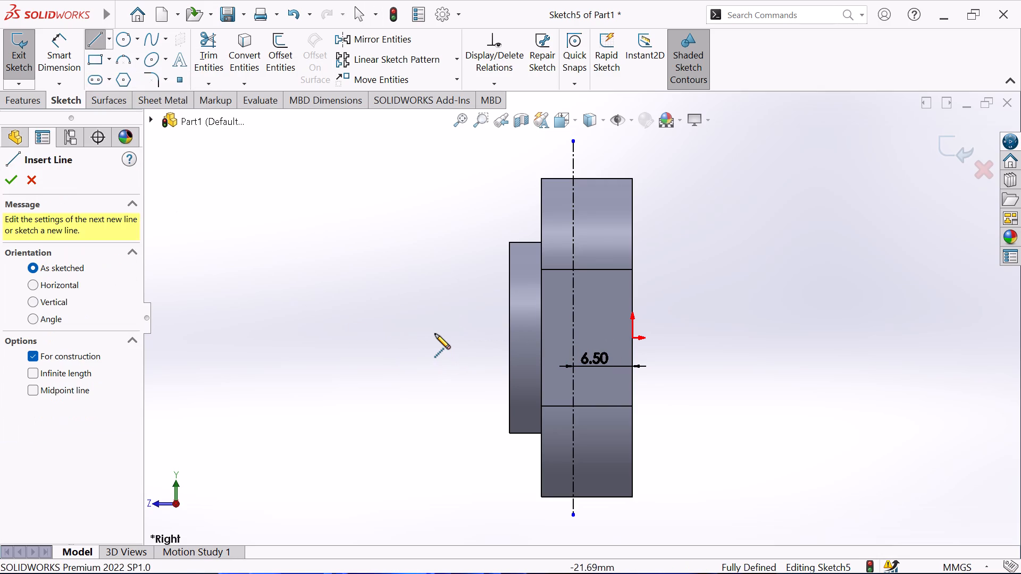
pyautogui.click(435, 336)
pyautogui.click(755, 335)
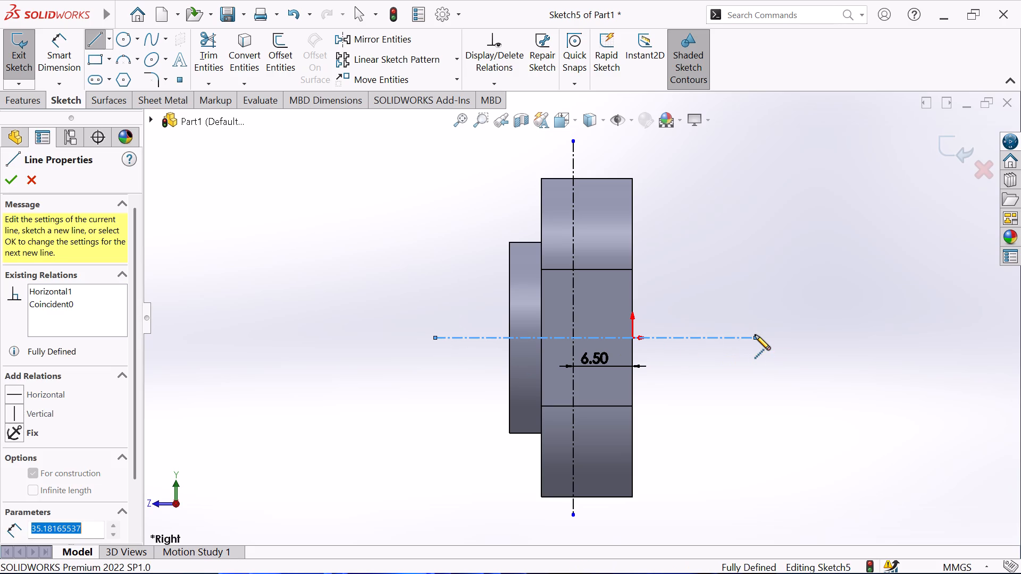
pyautogui.rightClick(755, 335)
pyautogui.click(776, 341)
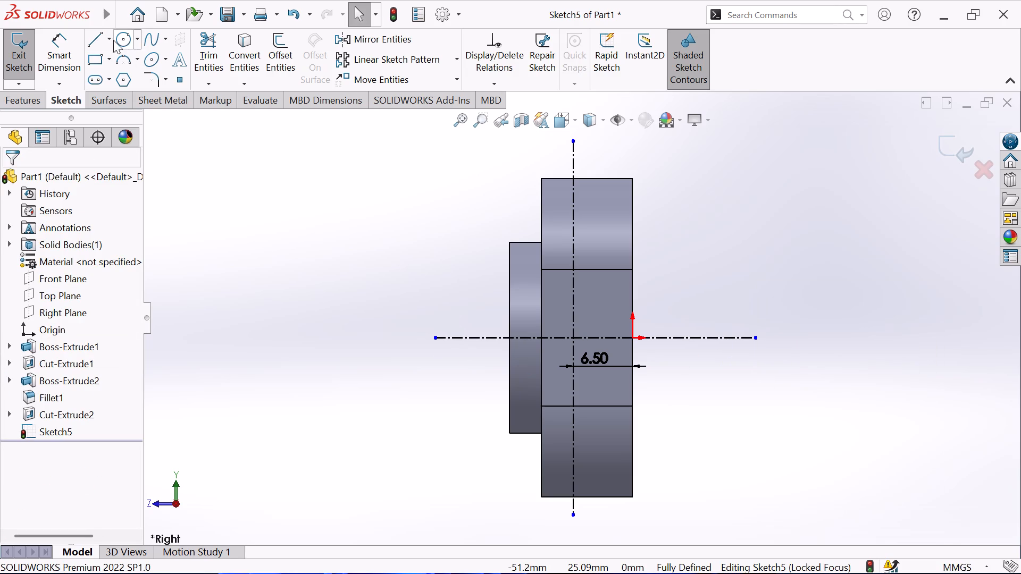
# Sketch a narrow corner rectangle about 1.1 mm high from the vertical centerline past the block's origin-side face, straddling the horizontal centerline.
pyautogui.click(95, 58)
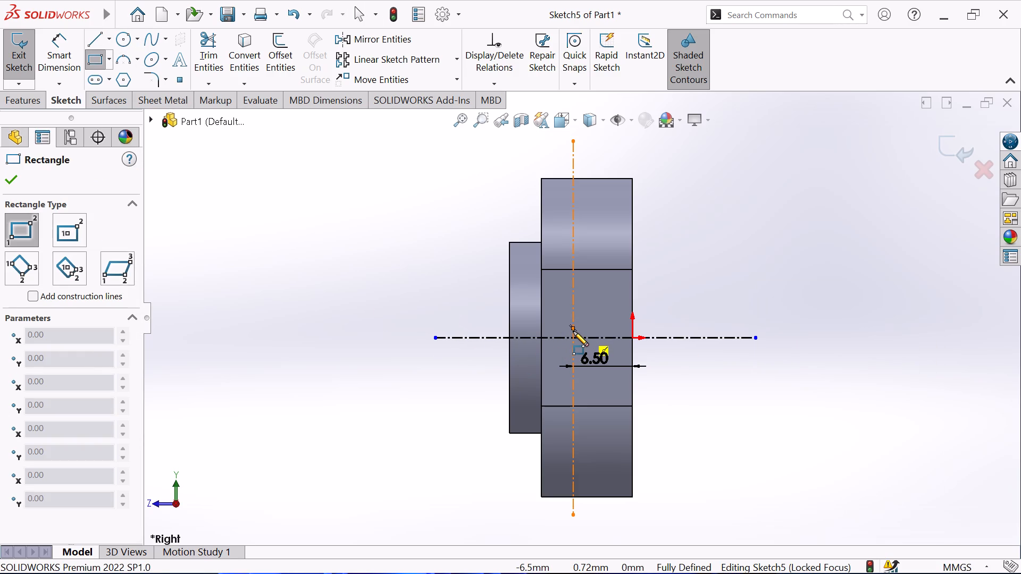
pyautogui.click(573, 333)
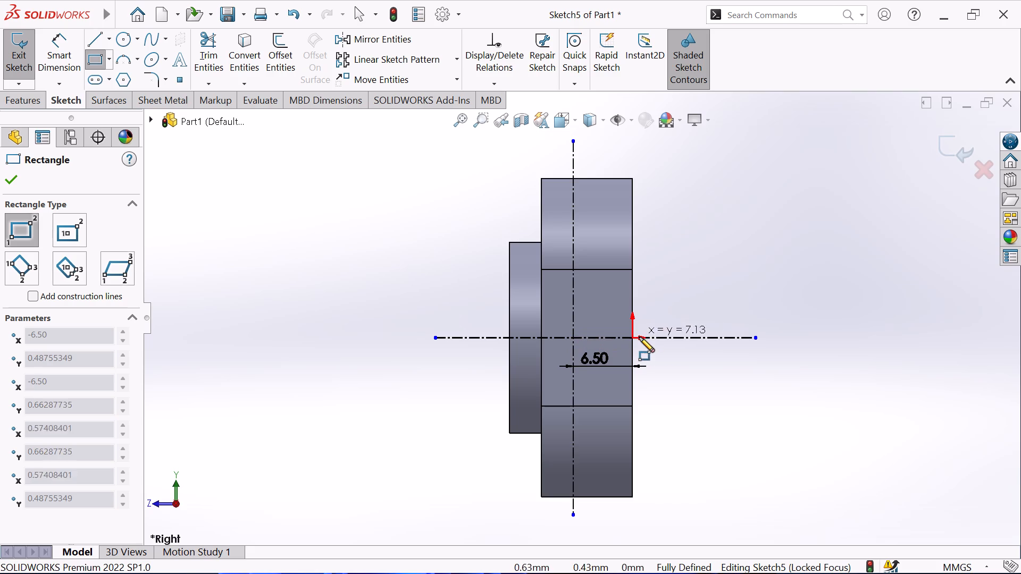
pyautogui.click(647, 343)
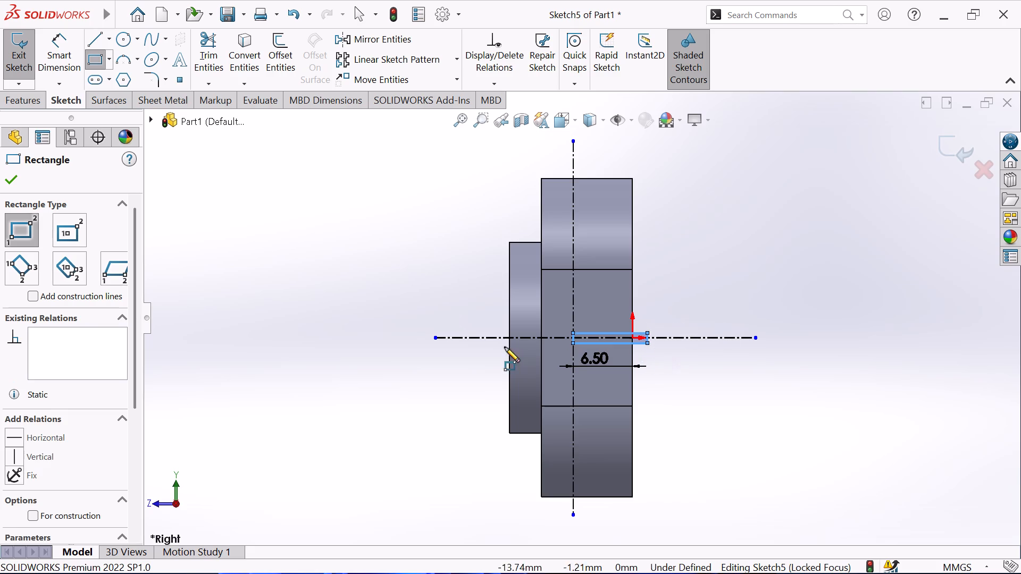
pyautogui.rightClick(281, 286)
pyautogui.click(322, 299)
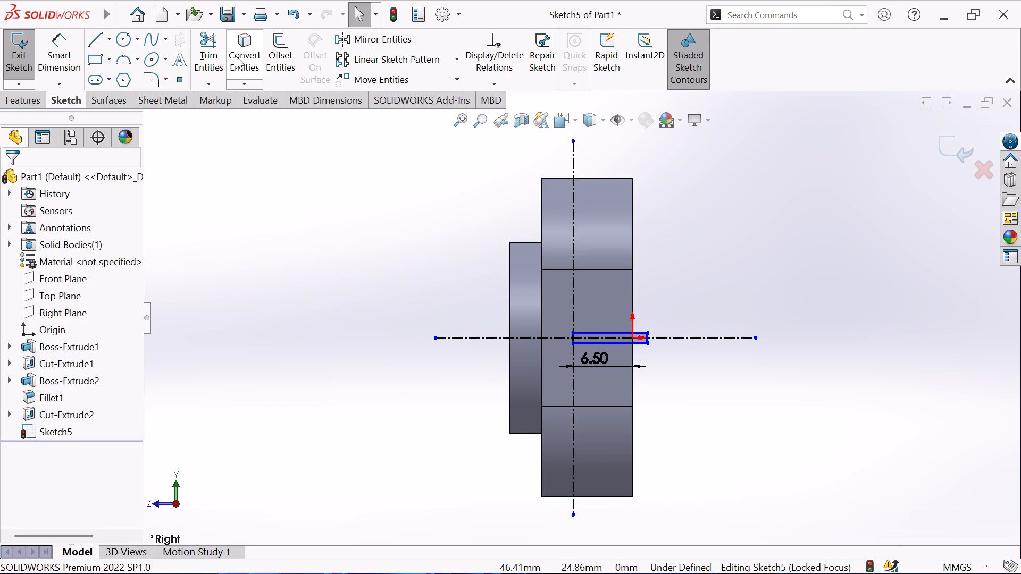
# Dimension the rectangle's short outer edge as 1 mm, placing the dimension outside the block.
pyautogui.click(73, 46)
pyautogui.scroll(-3, 638, 333)
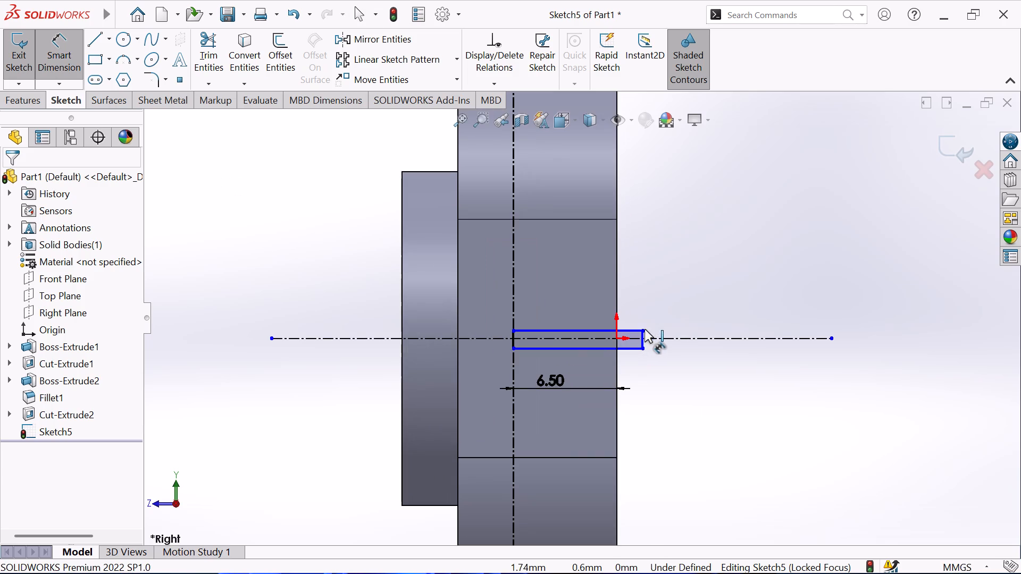
pyautogui.click(644, 335)
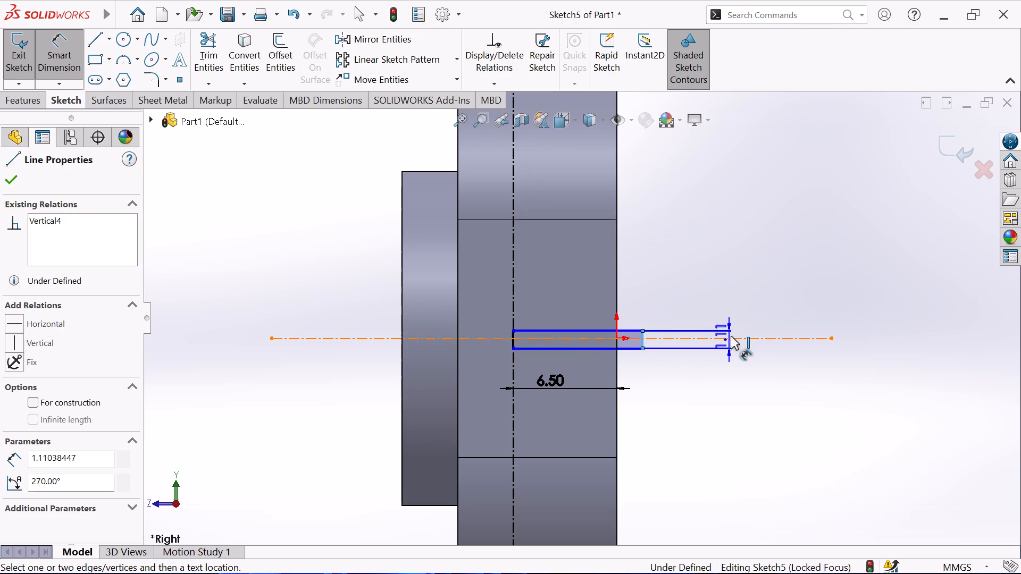
pyautogui.click(732, 332)
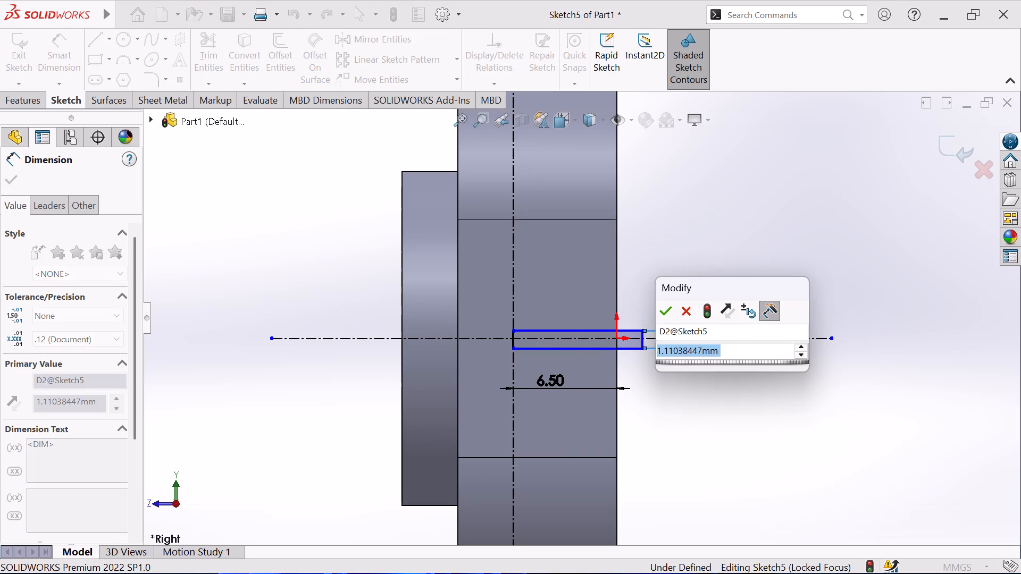
pyautogui.press('1')
pyautogui.press('Return')
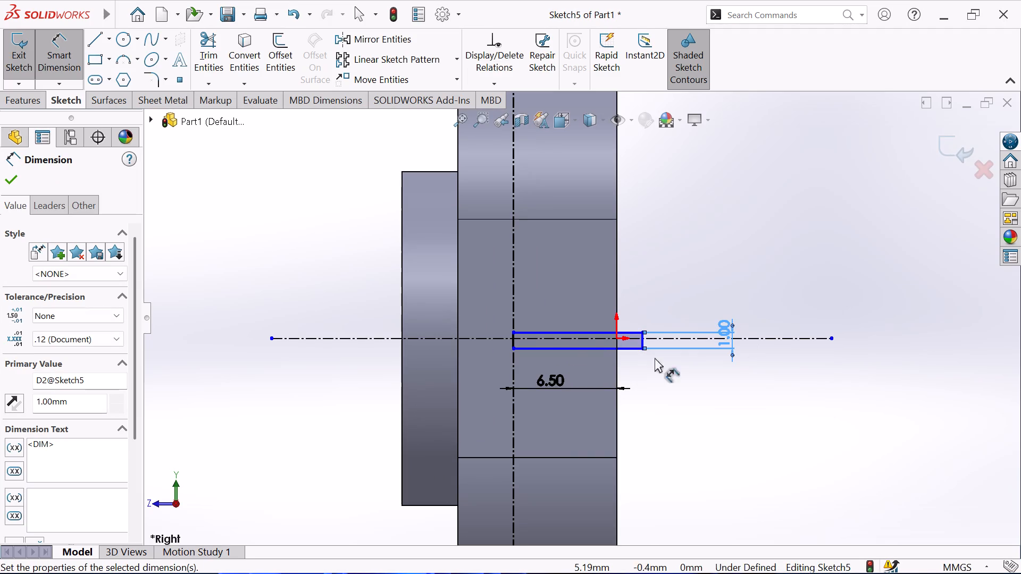
pyautogui.click(14, 177)
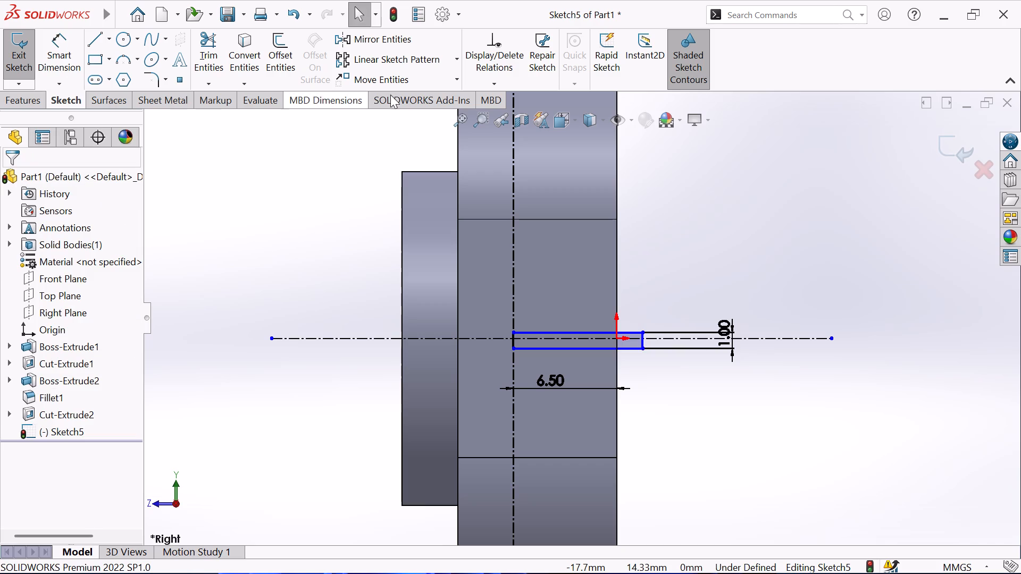
# Add a symmetric relation between the rectangle's two outer corner points about the horizontal centerline.
pyautogui.click(508, 83)
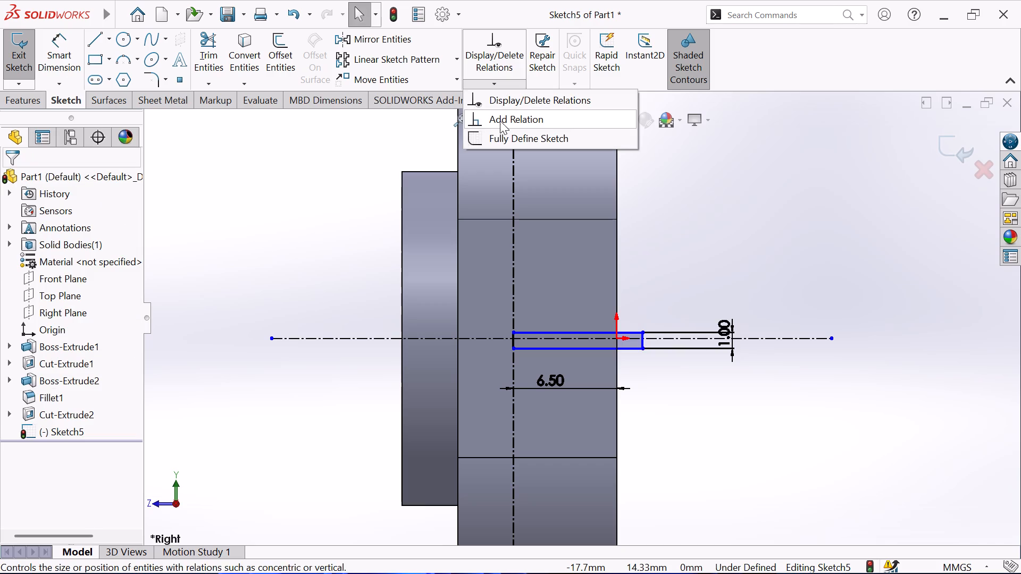
pyautogui.click(500, 121)
pyautogui.scroll(-2, 697, 353)
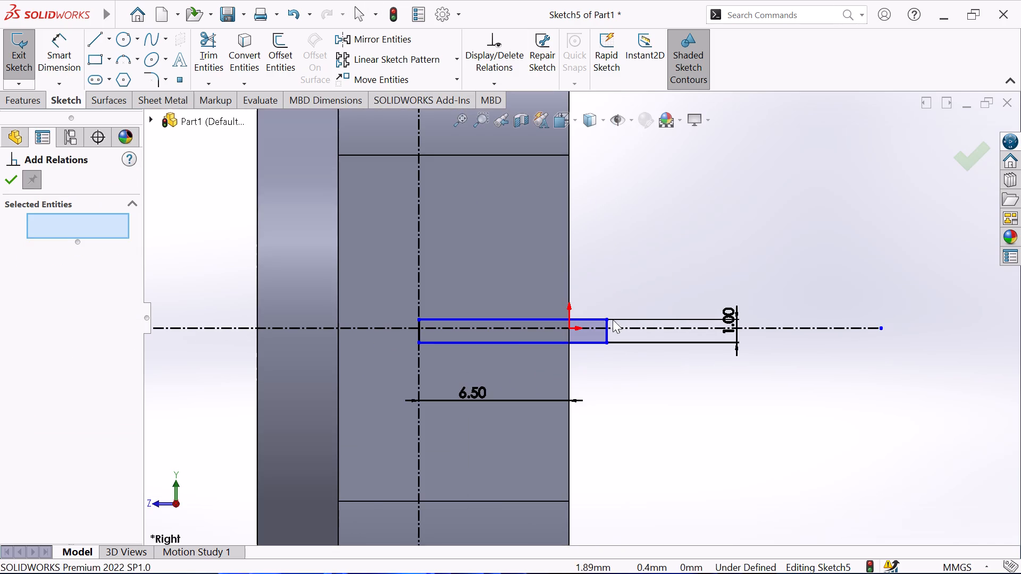
pyautogui.click(607, 319)
pyautogui.click(607, 343)
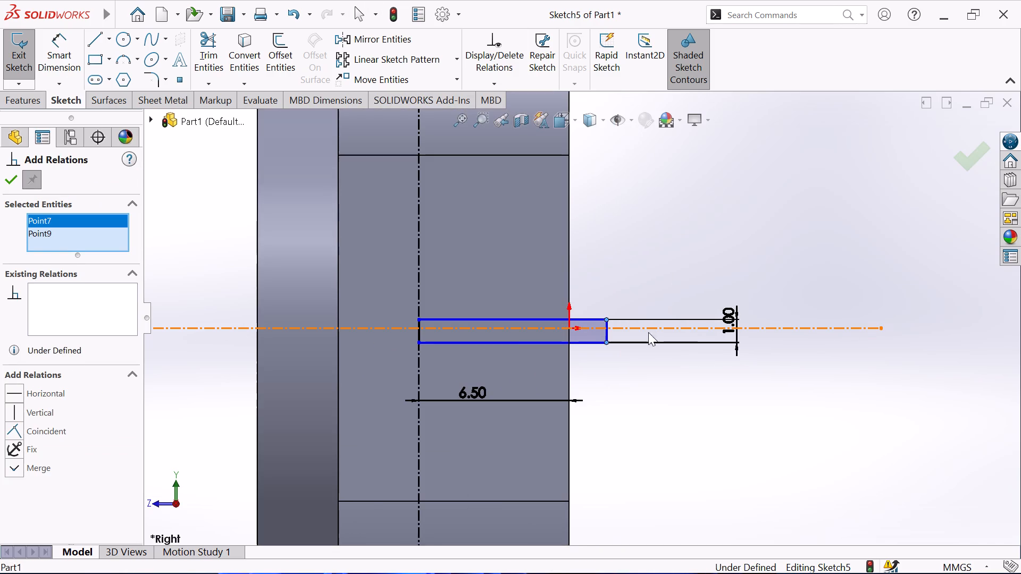
pyautogui.click(650, 327)
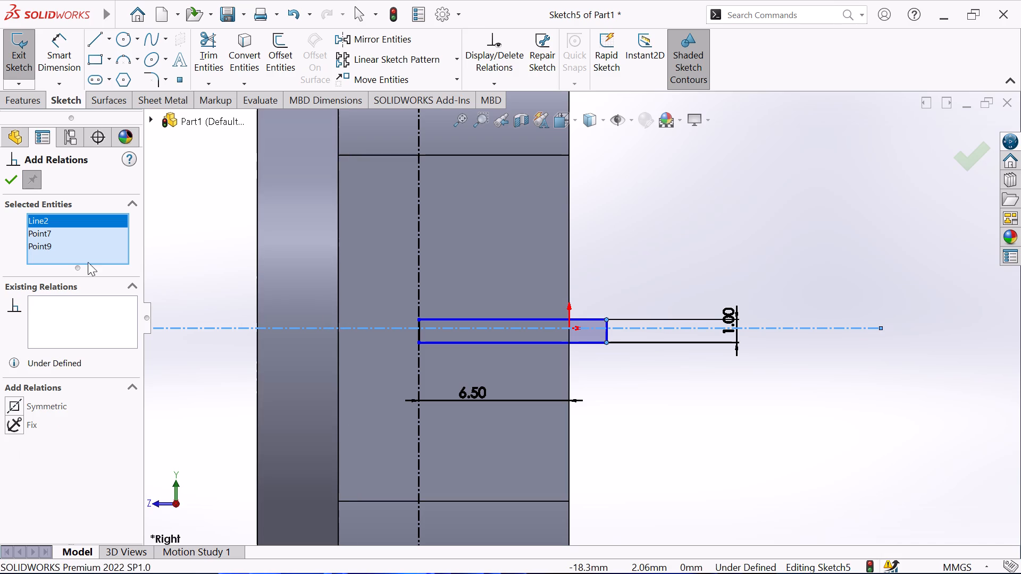
pyautogui.click(14, 403)
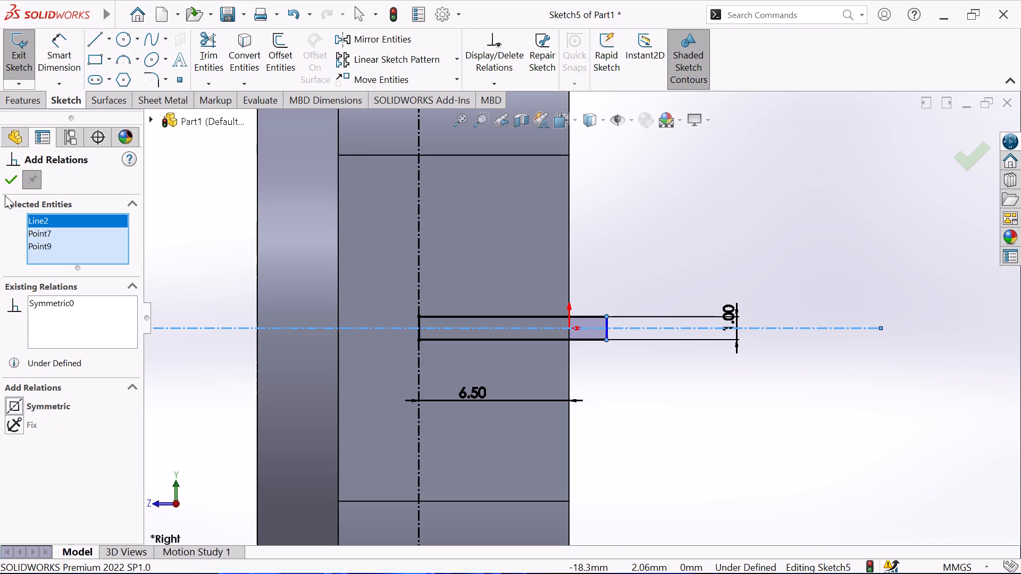
pyautogui.click(11, 183)
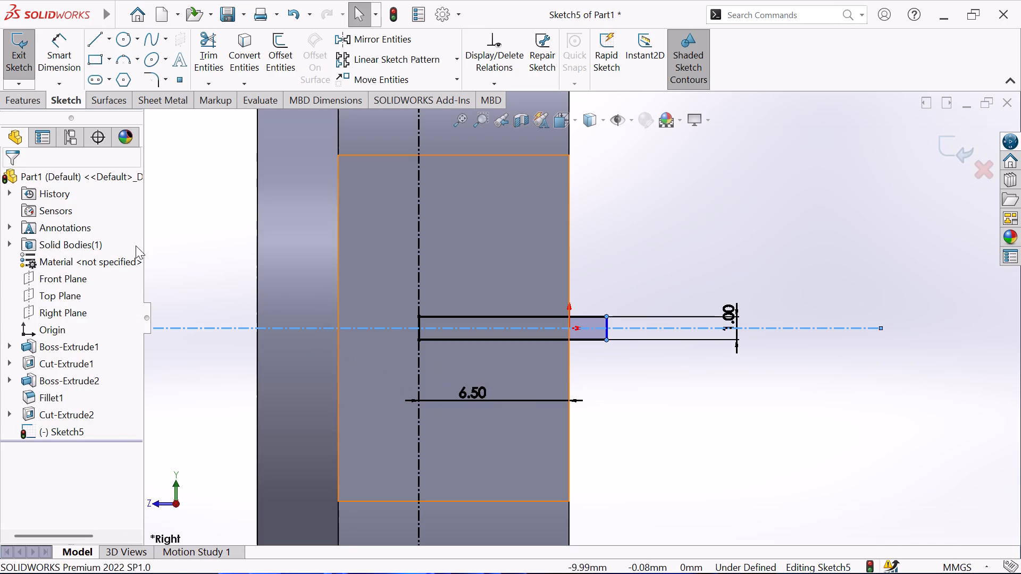
# Dimension the narrow rectangle's long lower edge as 6.5 mm, placing the dimension just below it.
pyautogui.click(56, 55)
pyautogui.click(542, 341)
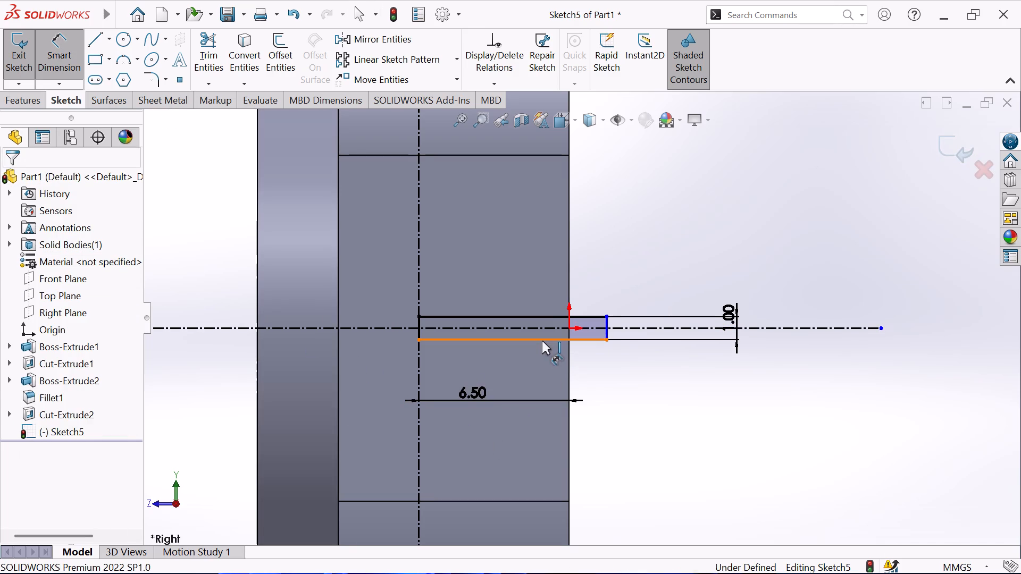
pyautogui.click(532, 366)
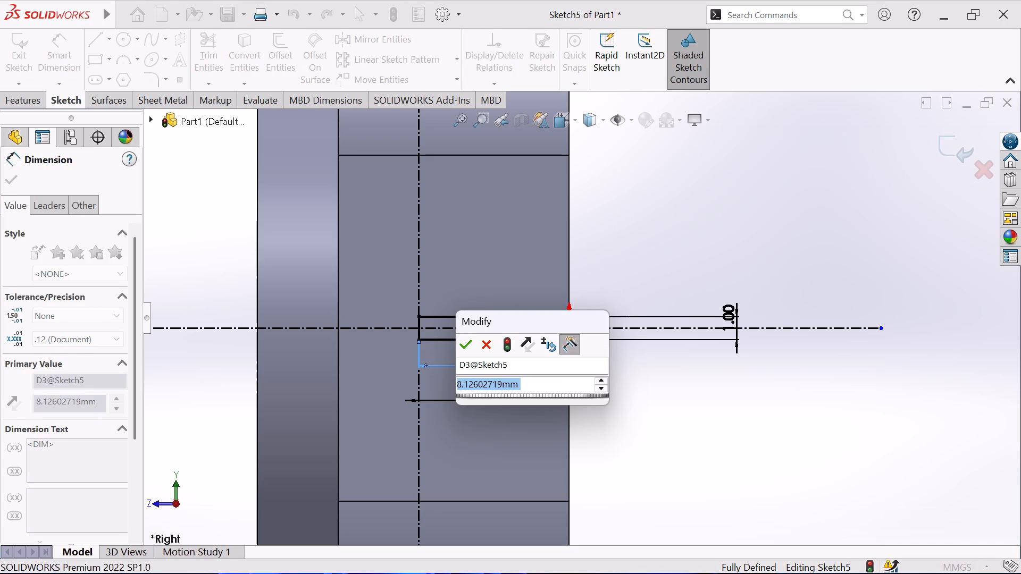
pyautogui.write('6.5')
pyautogui.press('Return')
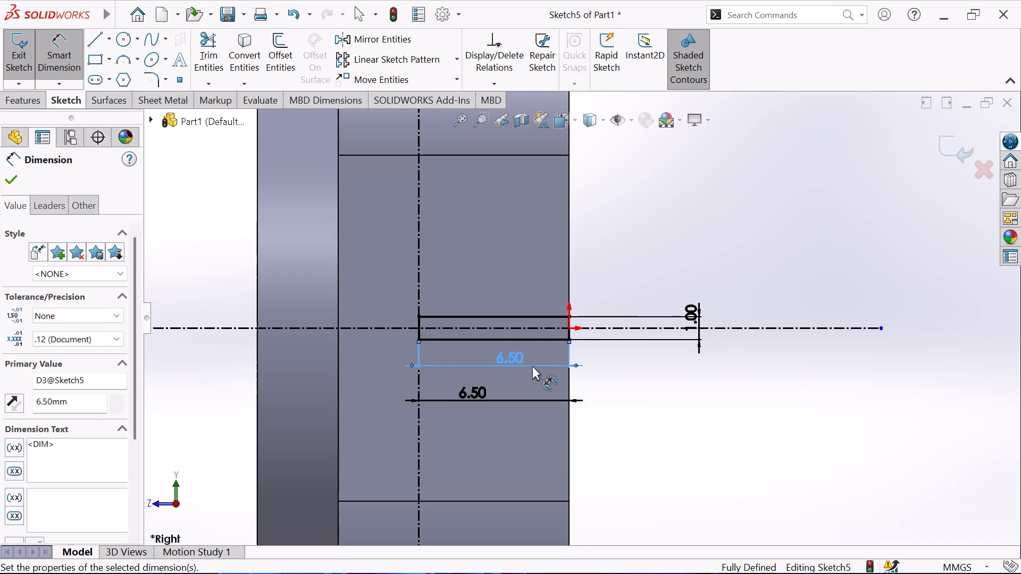
pyautogui.click(19, 179)
# Set up a linear sketch pattern with the block's straight origin-side edge as Direction 2, using 9 instances at 1 mm spacing.
pyautogui.scroll(3, 301, 325)
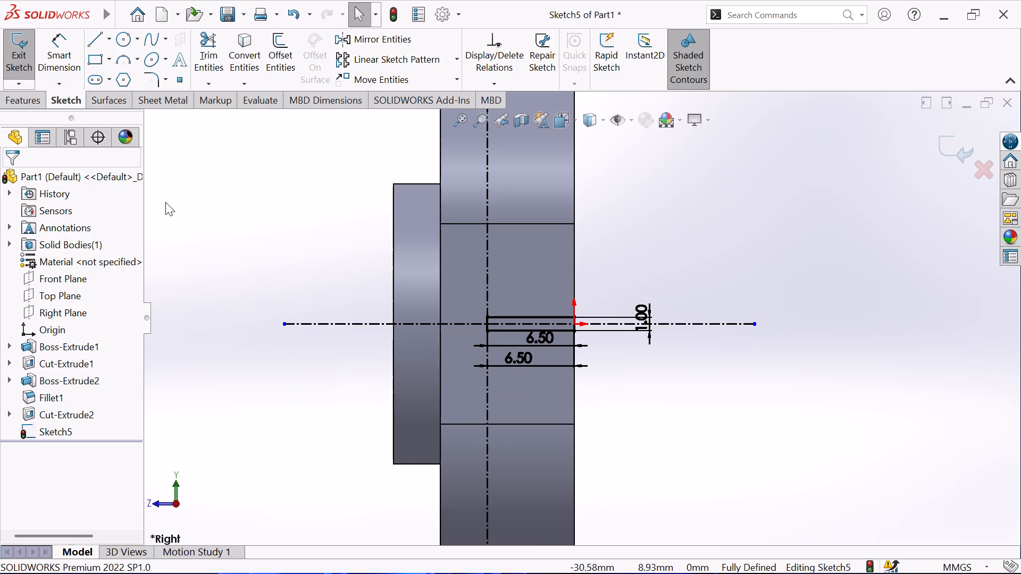
pyautogui.scroll(1, 249, 215)
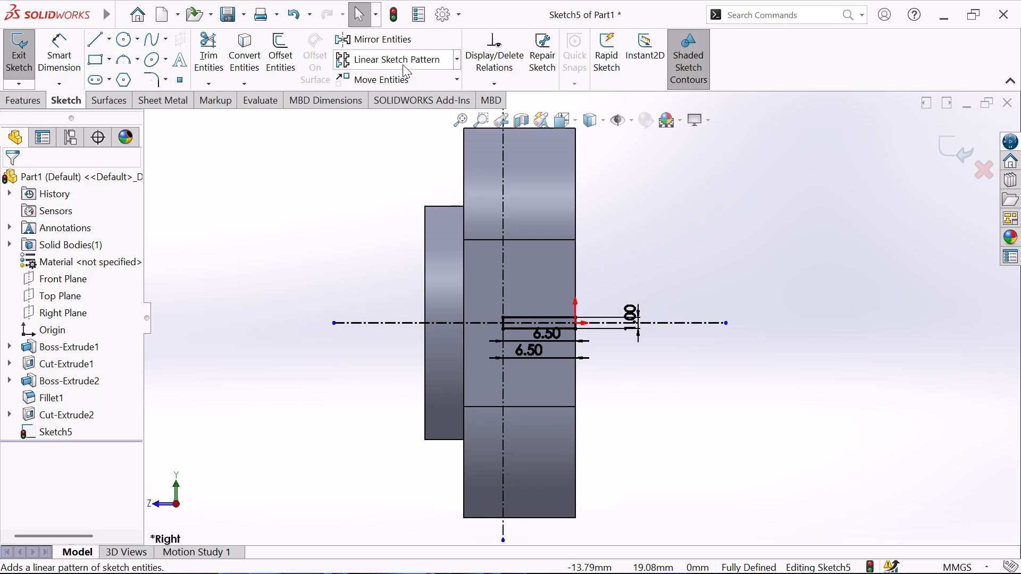
pyautogui.click(403, 64)
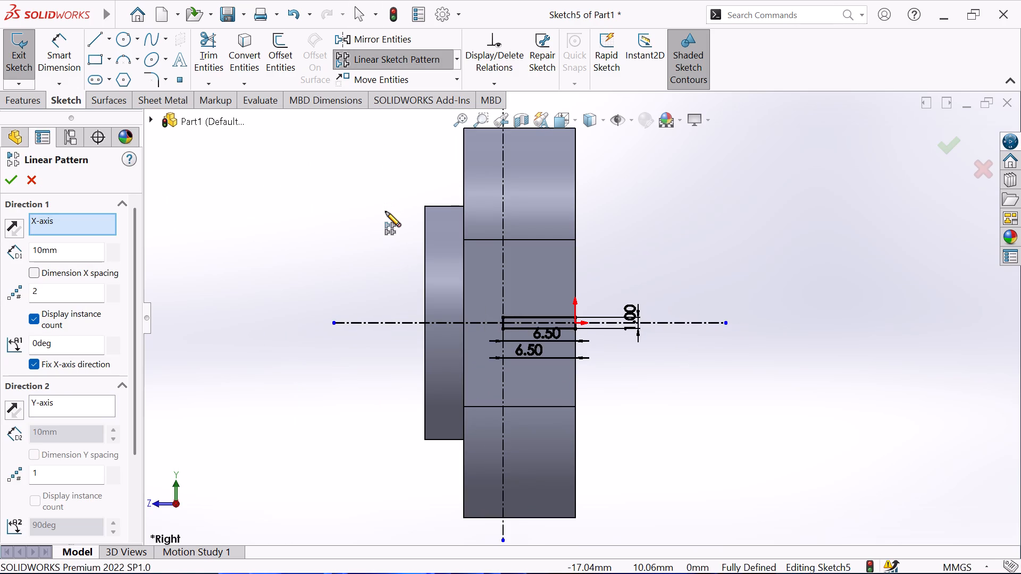
pyautogui.click(72, 408)
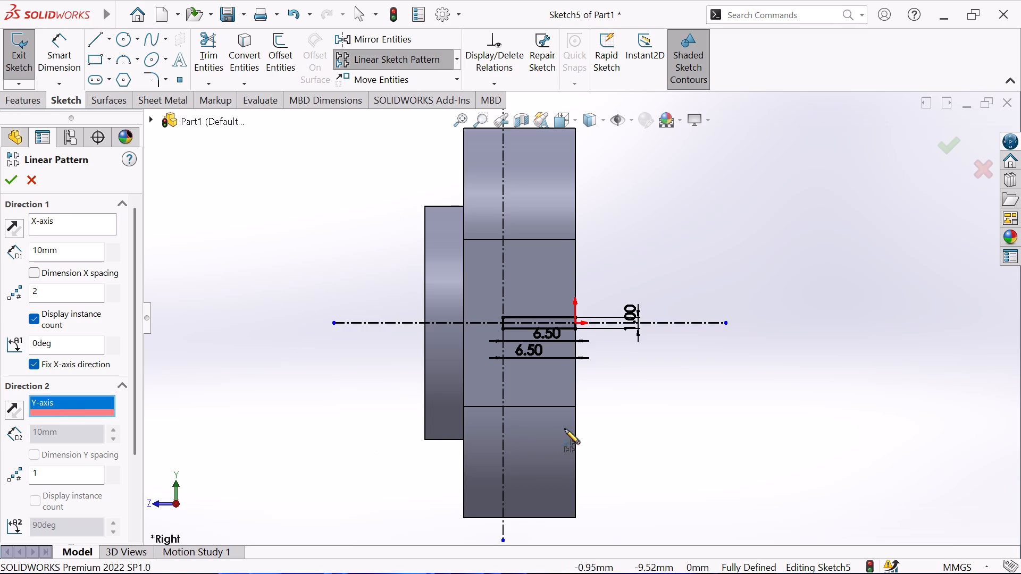
pyautogui.click(576, 390)
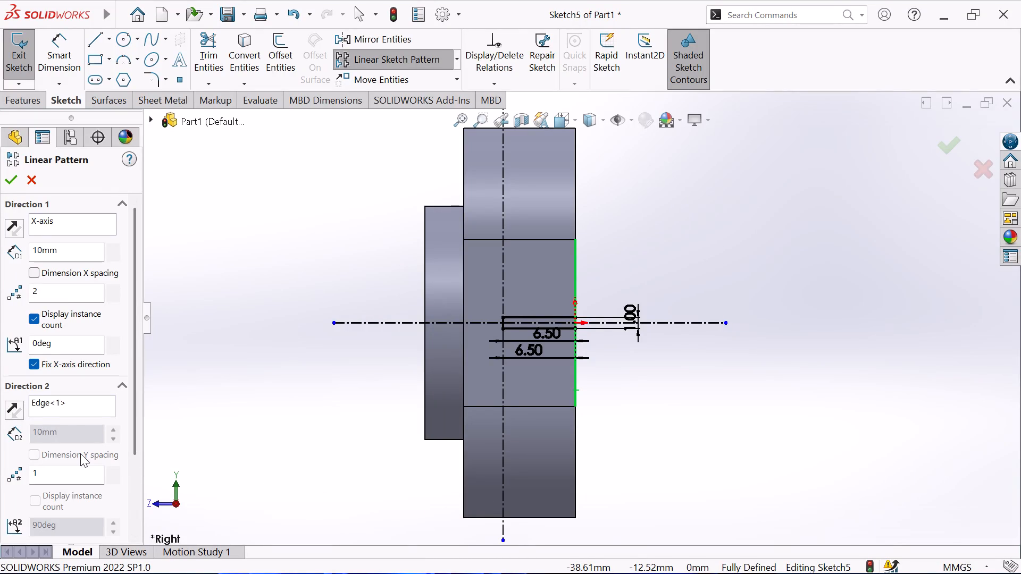
pyautogui.scroll(-1, 80, 453)
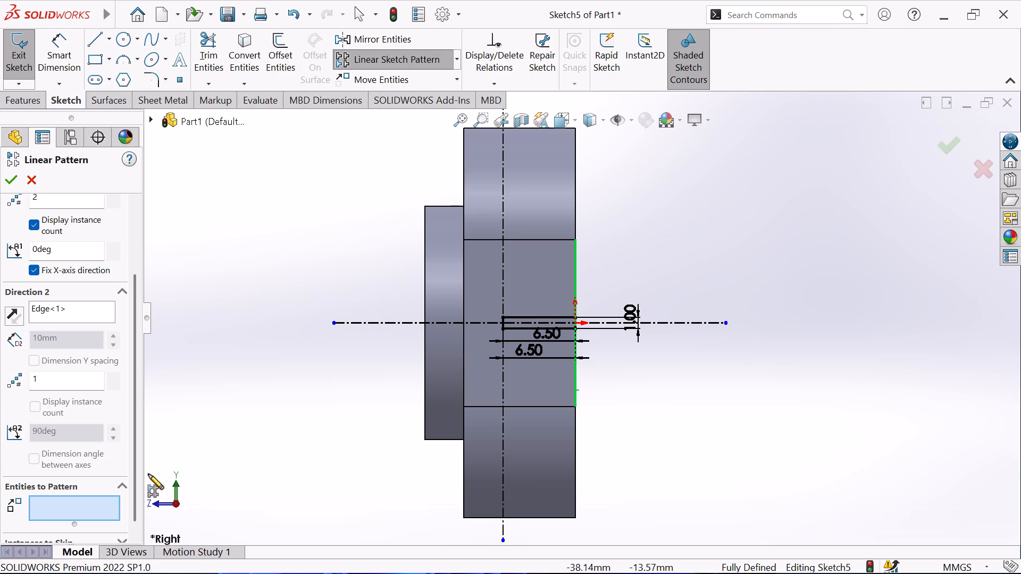
pyautogui.doubleClick(61, 380)
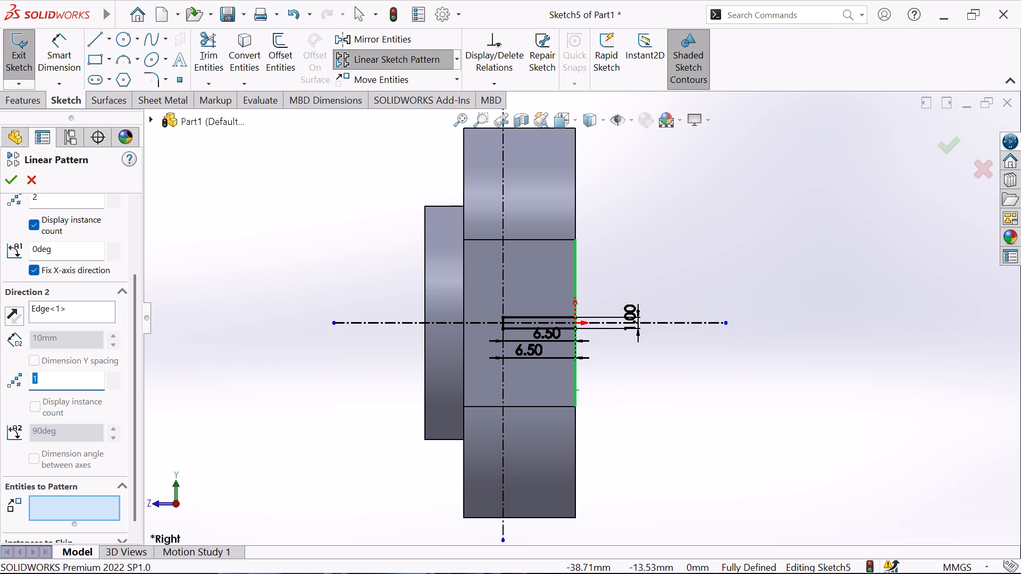
pyautogui.press('9')
pyautogui.click(16, 339)
pyautogui.doubleClick(56, 339)
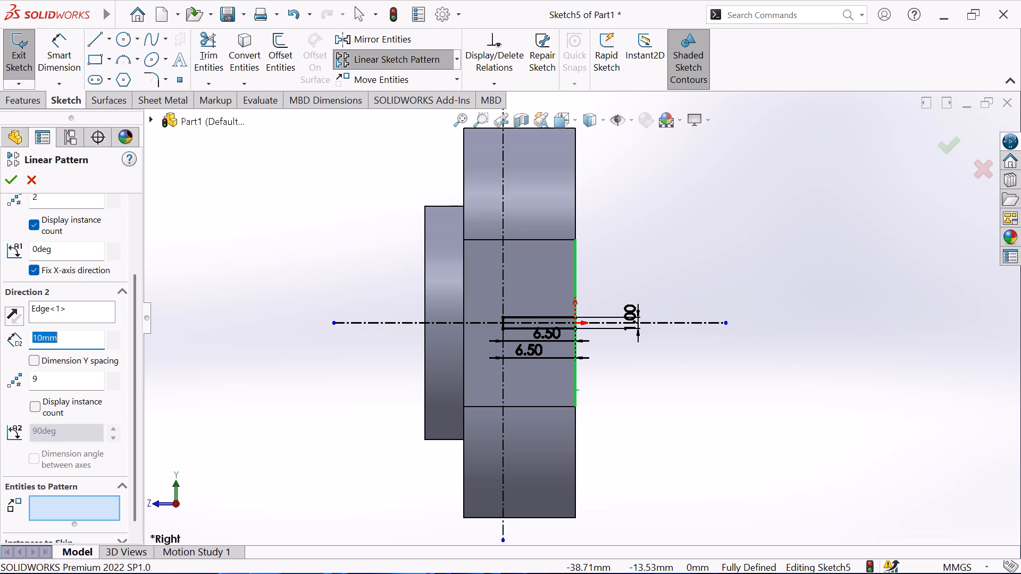
pyautogui.press('1')
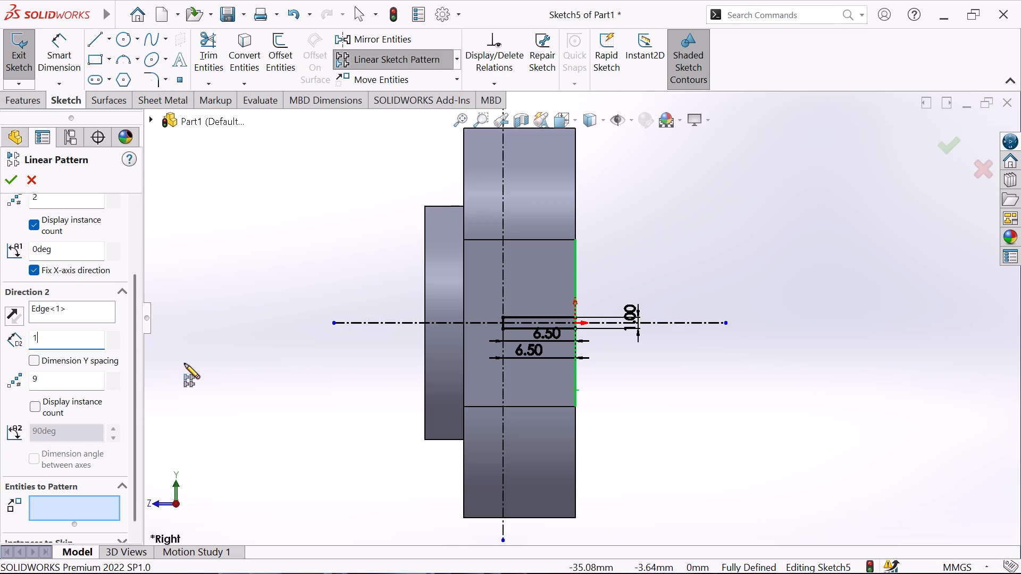
# Choose all four sides of the narrow rectangle as the entities to pattern.
pyautogui.click(535, 316)
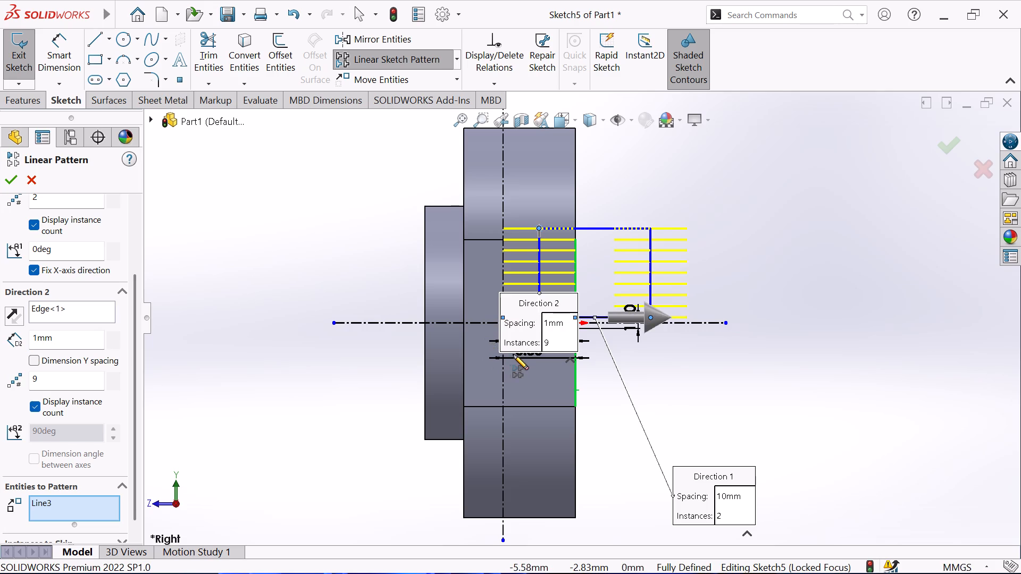
pyautogui.scroll(-2, 520, 361)
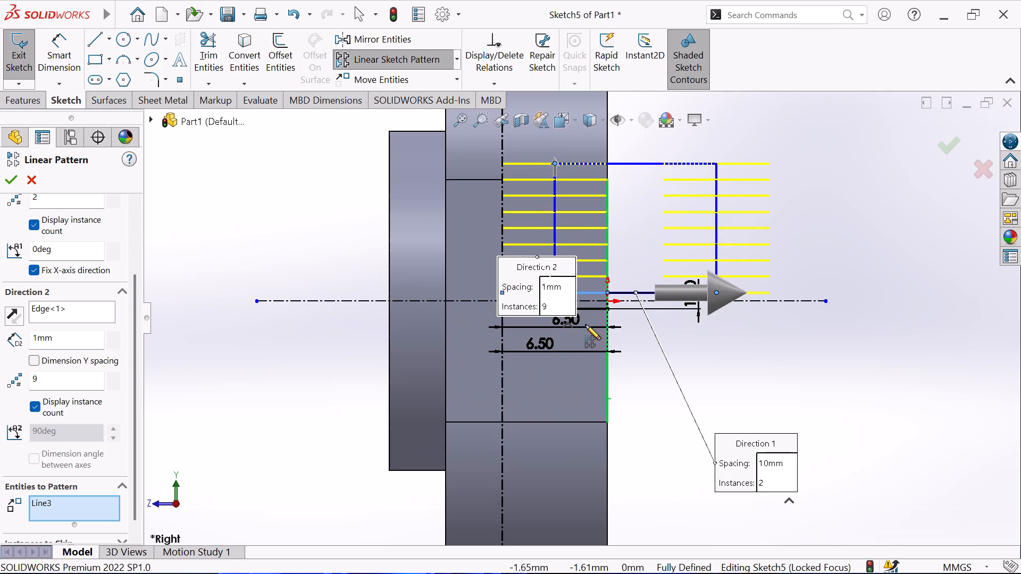
pyautogui.click(595, 311)
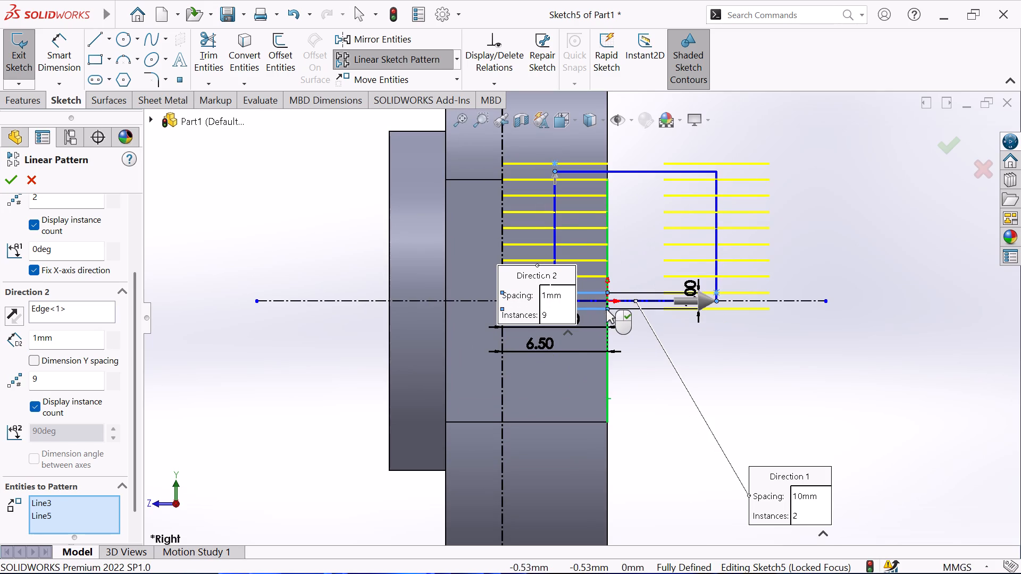
pyautogui.scroll(-3, 600, 309)
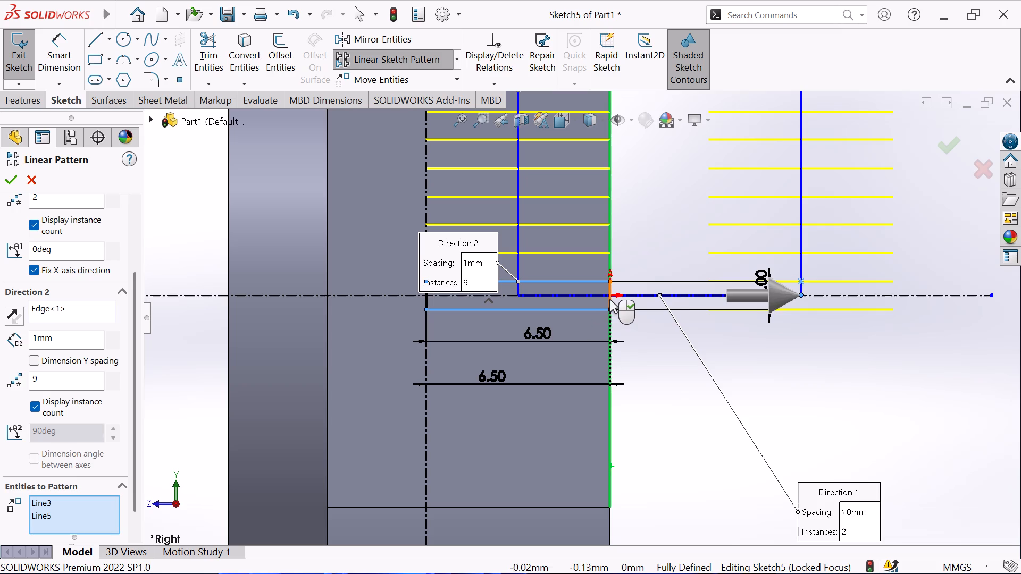
pyautogui.click(609, 299)
pyautogui.click(424, 301)
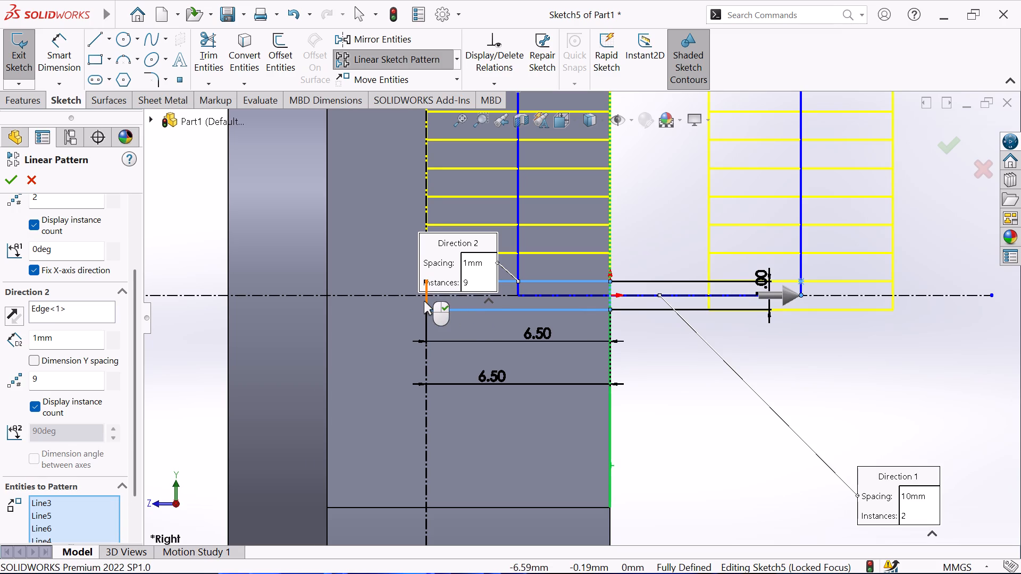
# Set the pattern's Direction 2 spacing to 2 mm.
pyautogui.doubleClick(65, 341)
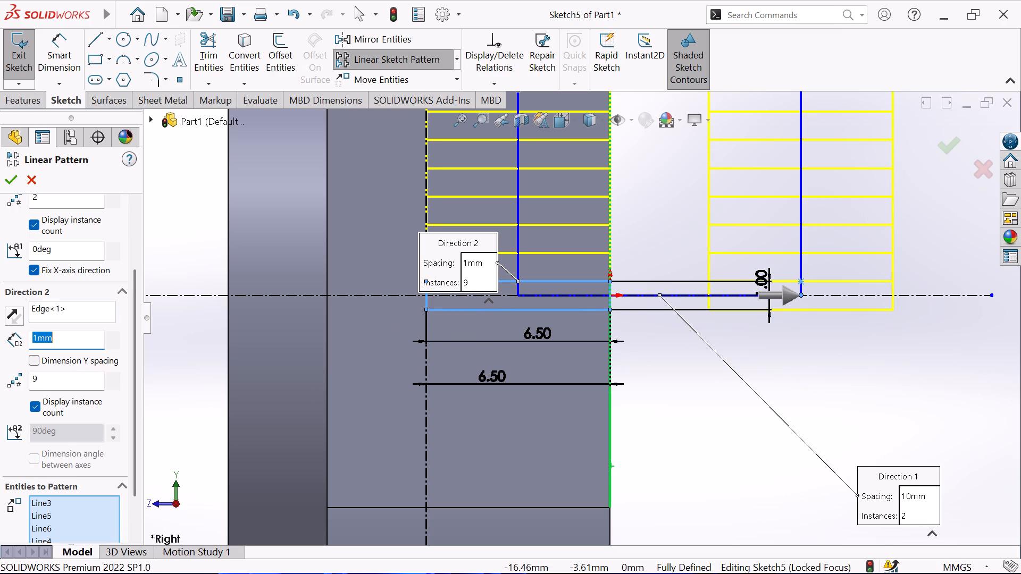
pyautogui.press('2')
pyautogui.press('Return')
pyautogui.scroll(3, 326, 287)
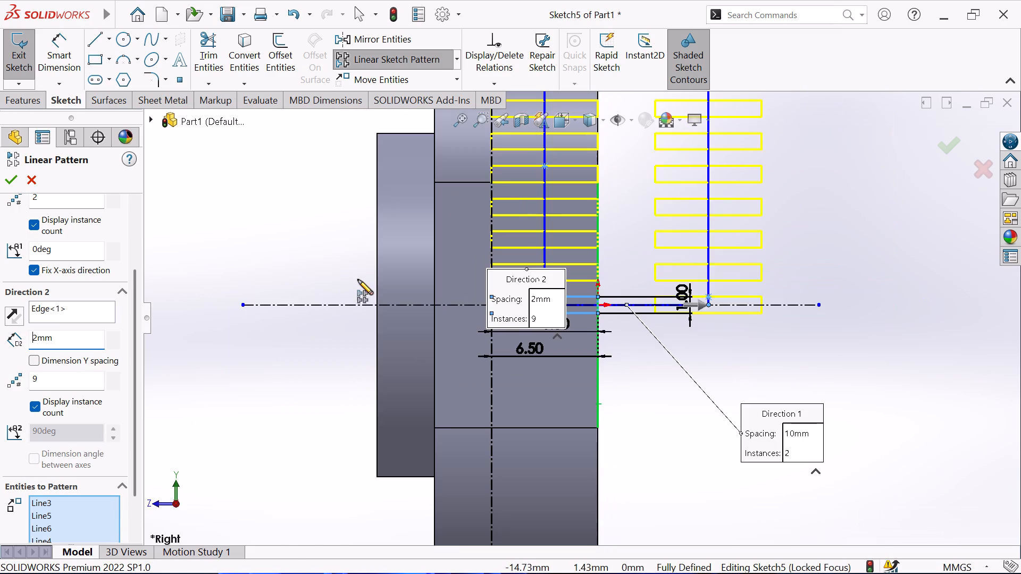
pyautogui.scroll(3, 362, 271)
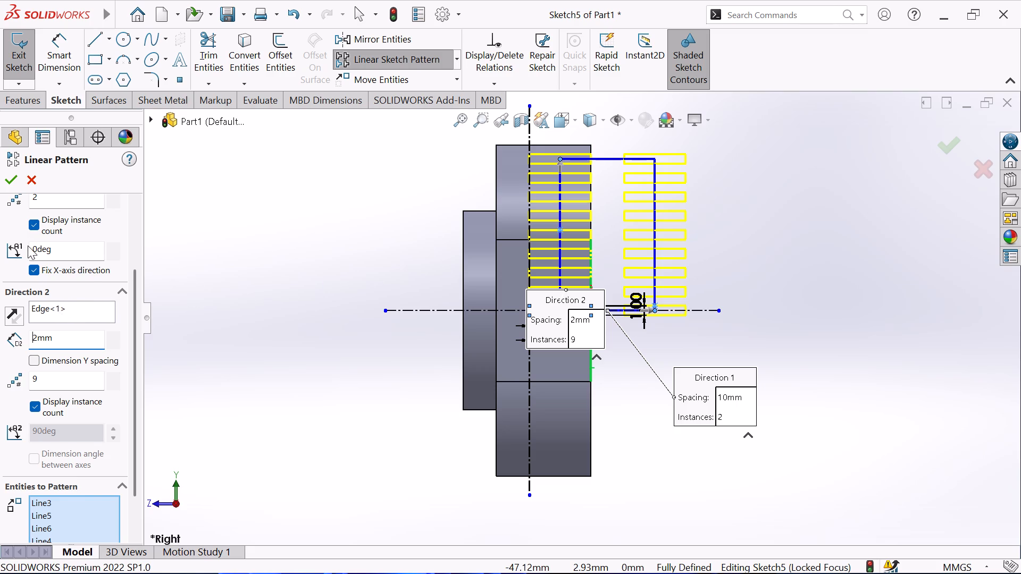
# Reduce the pattern's Direction 1 to 1 instance and accept the linear sketch pattern.
pyautogui.scroll(1, 29, 221)
pyautogui.doubleClick(60, 286)
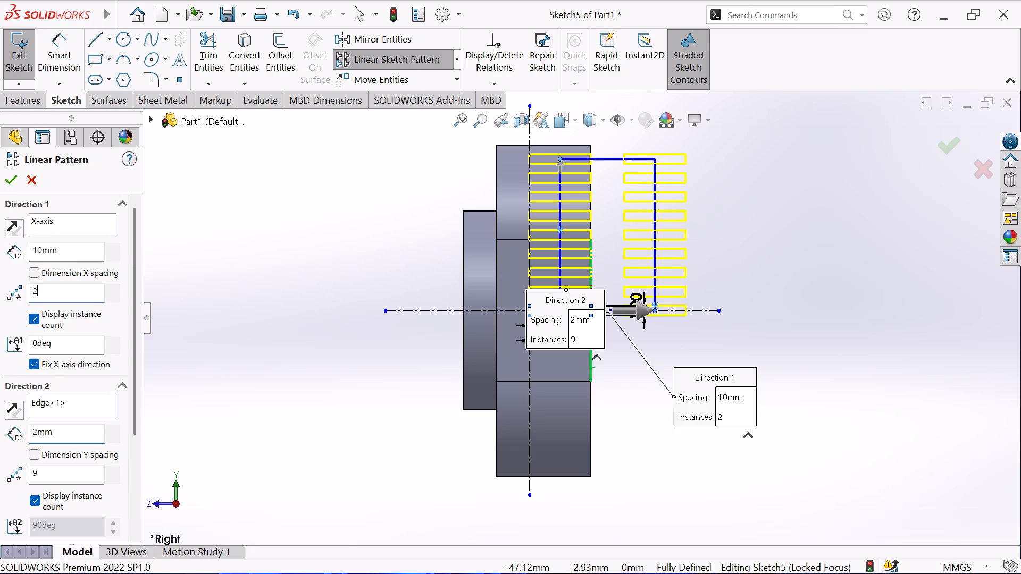
pyautogui.press('1')
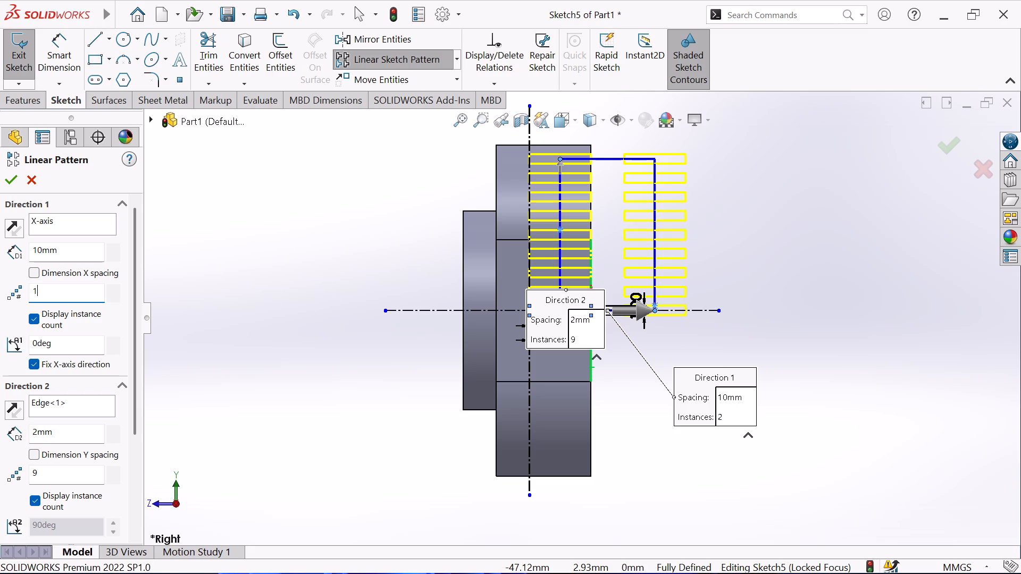
pyautogui.click(185, 285)
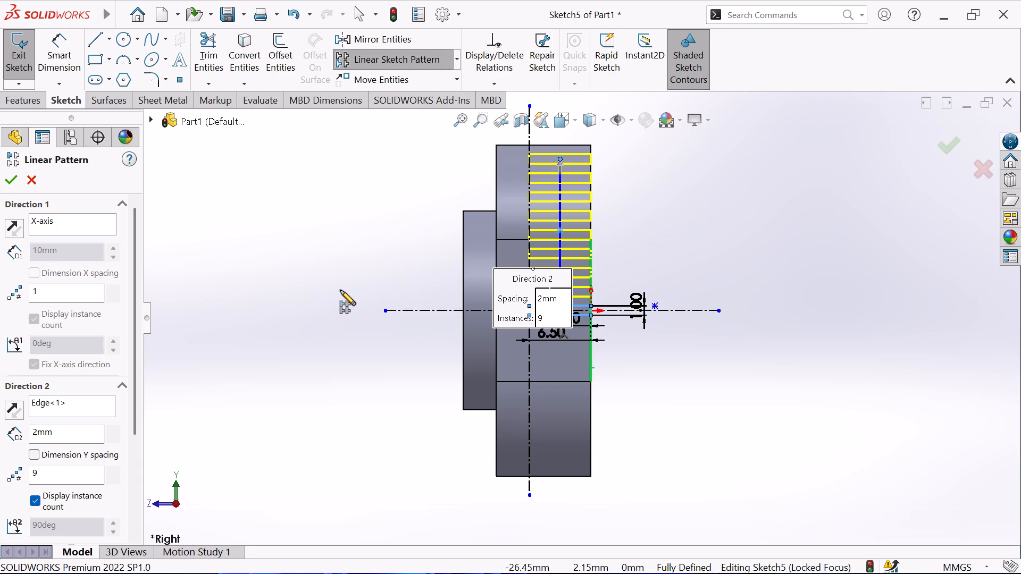
pyautogui.moveTo(340, 290); pyautogui.dragTo(235, 209, button='middle')
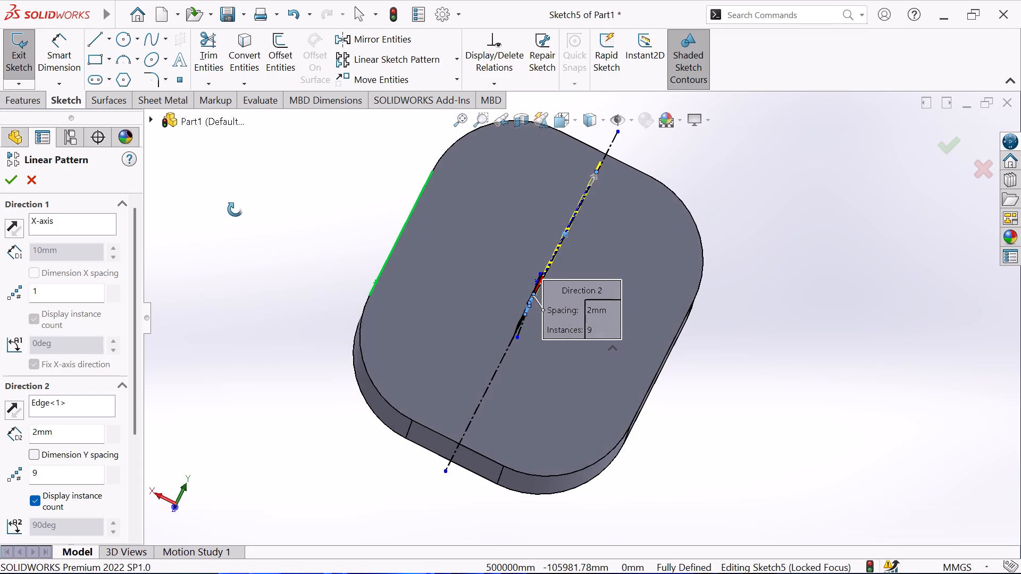
pyautogui.moveTo(235, 209); pyautogui.dragTo(220, 148, button='middle')
pyautogui.moveTo(244, 239); pyautogui.dragTo(212, 219, button='middle')
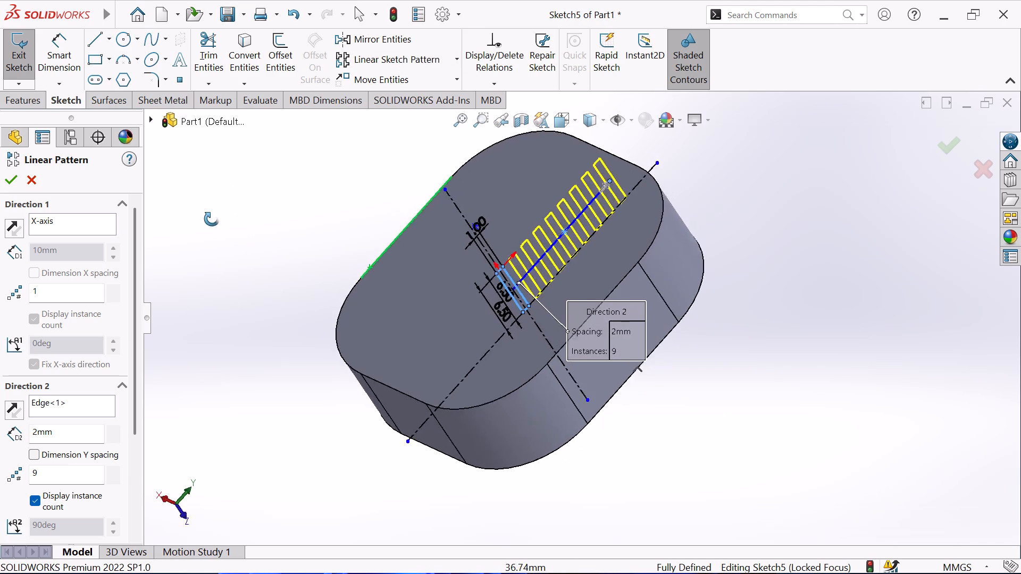
pyautogui.moveTo(212, 219); pyautogui.dragTo(200, 205, button='middle')
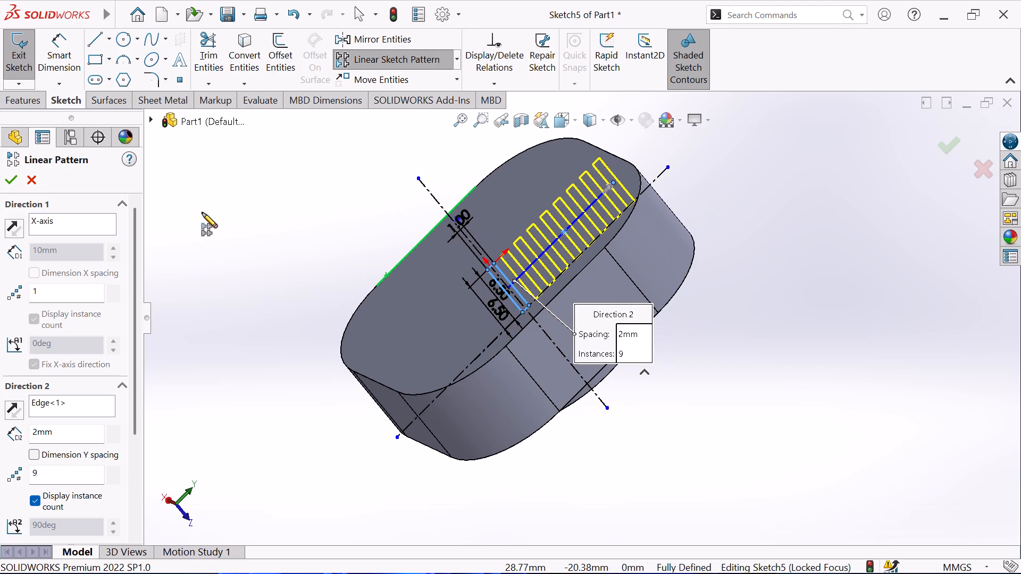
pyautogui.hotkey('ctrl', '8')
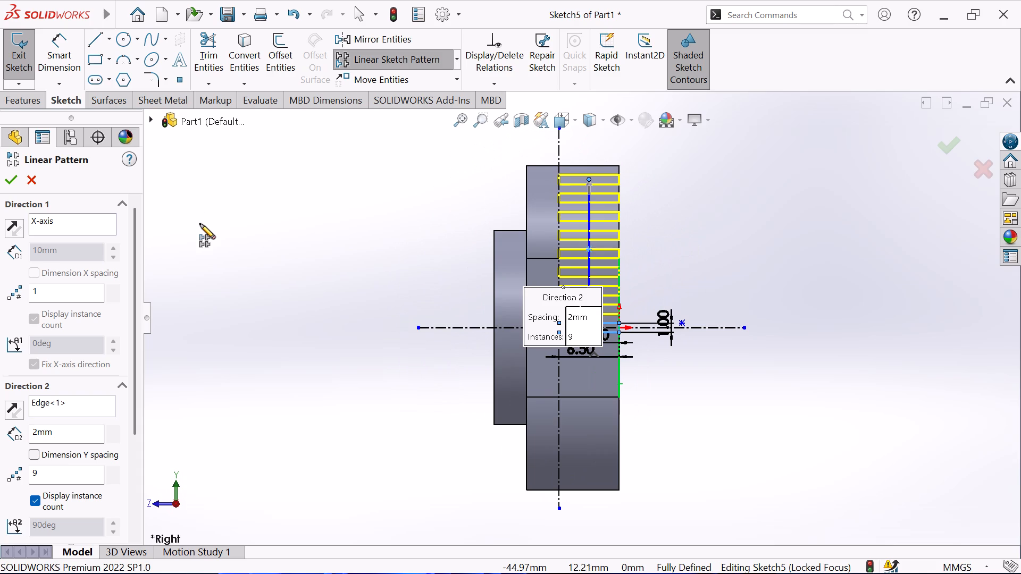
pyautogui.click(13, 181)
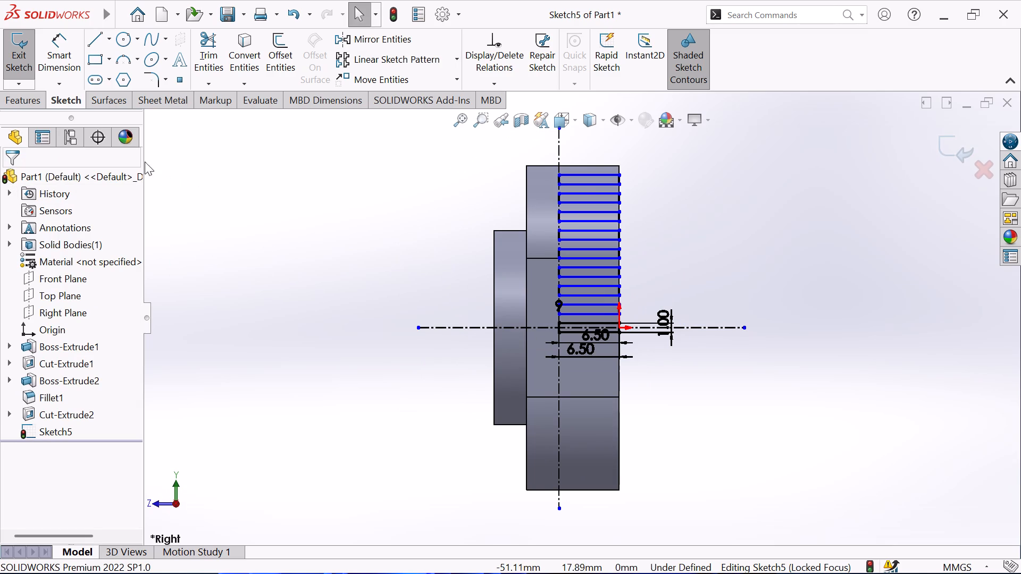
# Cut-extrude the patterned rectangles with the Through All - Both end condition to form slots across the block.
pyautogui.click(23, 104)
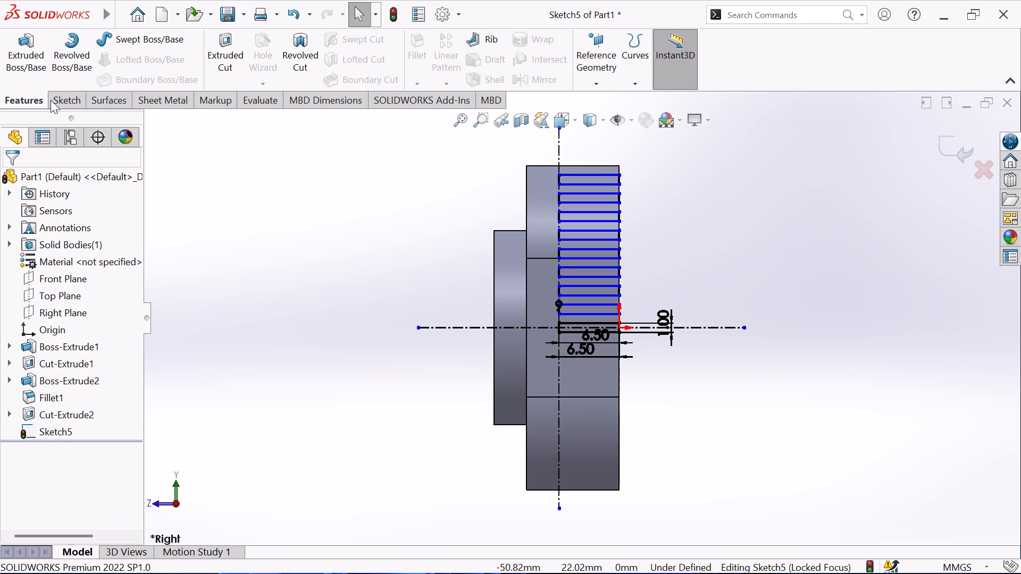
pyautogui.click(236, 64)
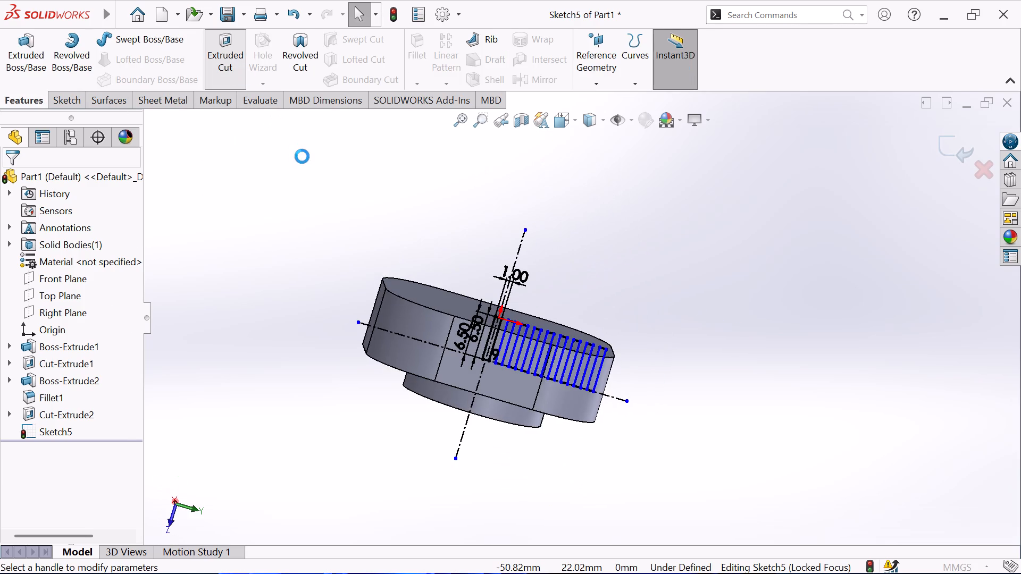
pyautogui.click(128, 266)
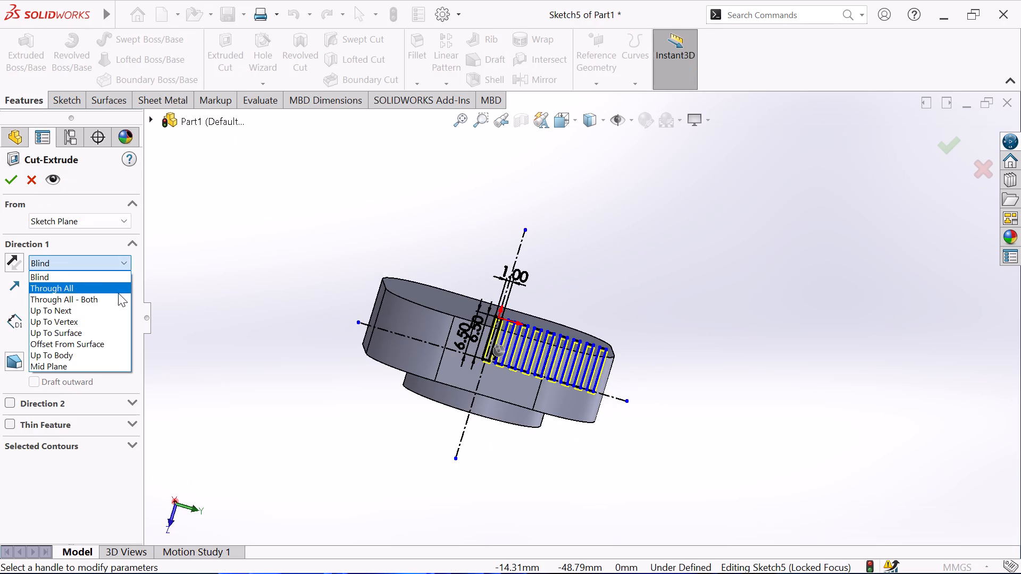
pyautogui.click(114, 299)
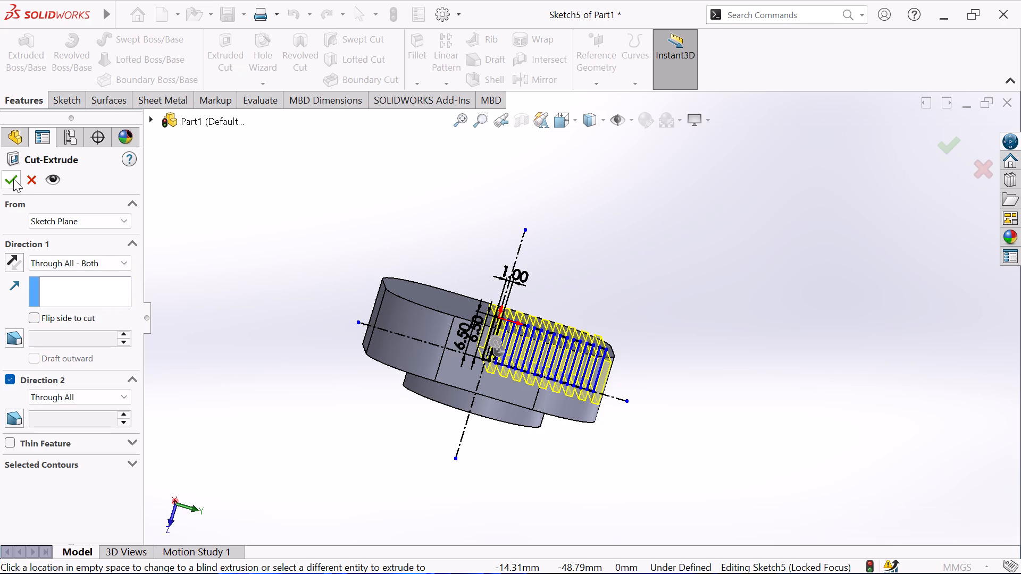
pyautogui.click(13, 179)
pyautogui.moveTo(270, 241); pyautogui.dragTo(270, 241, button='middle')
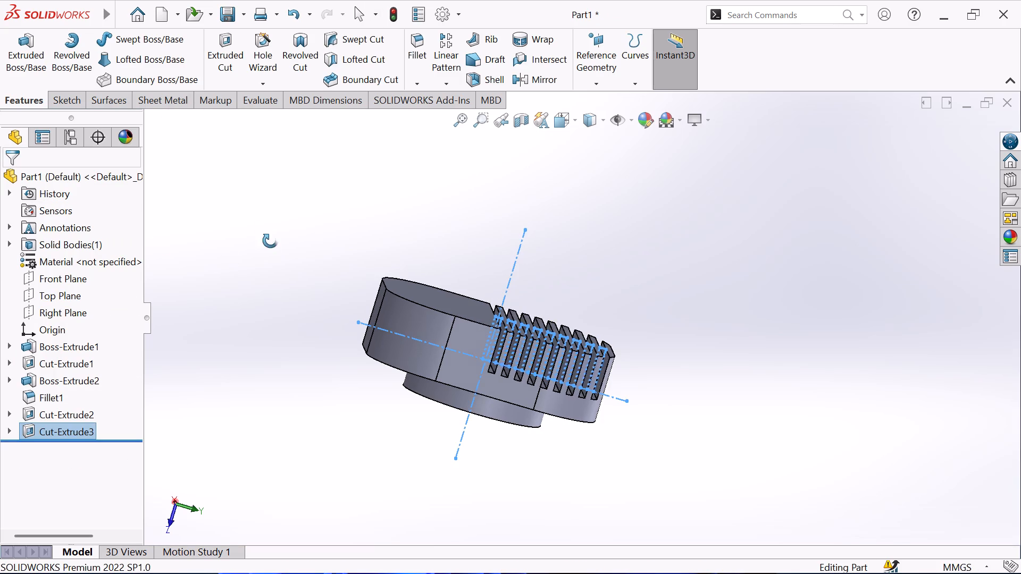
pyautogui.moveTo(270, 241); pyautogui.dragTo(267, 267, button='middle')
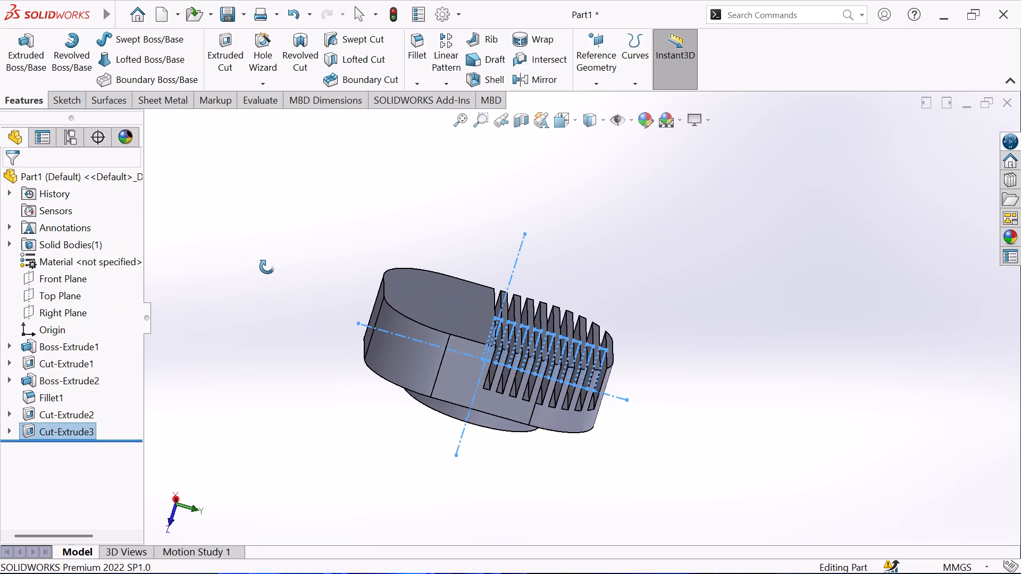
# Mirror the slot cut about the Top Plane so the fins span the other half of the block.
pyautogui.moveTo(267, 267); pyautogui.dragTo(266, 269, button='middle')
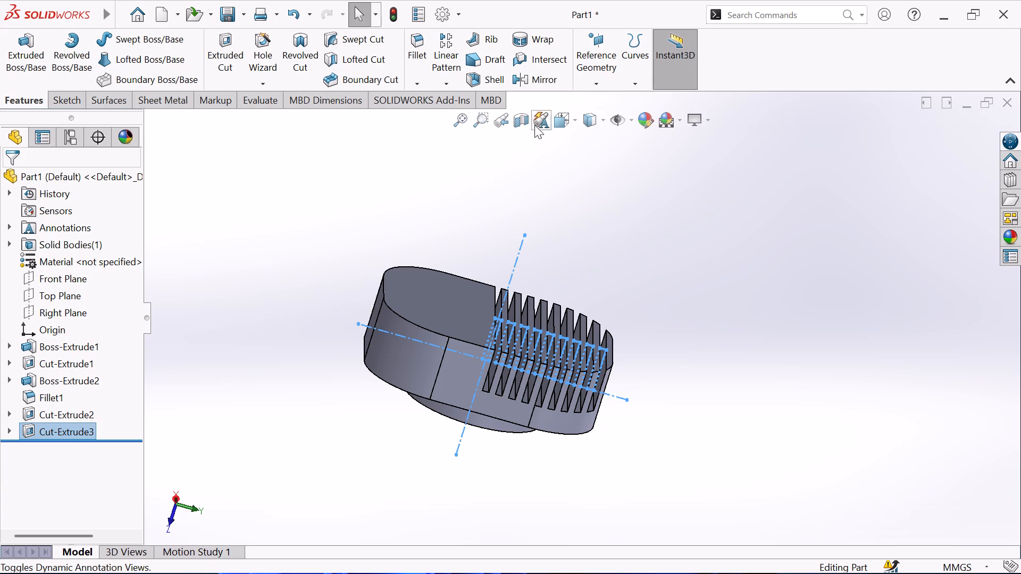
pyautogui.click(529, 81)
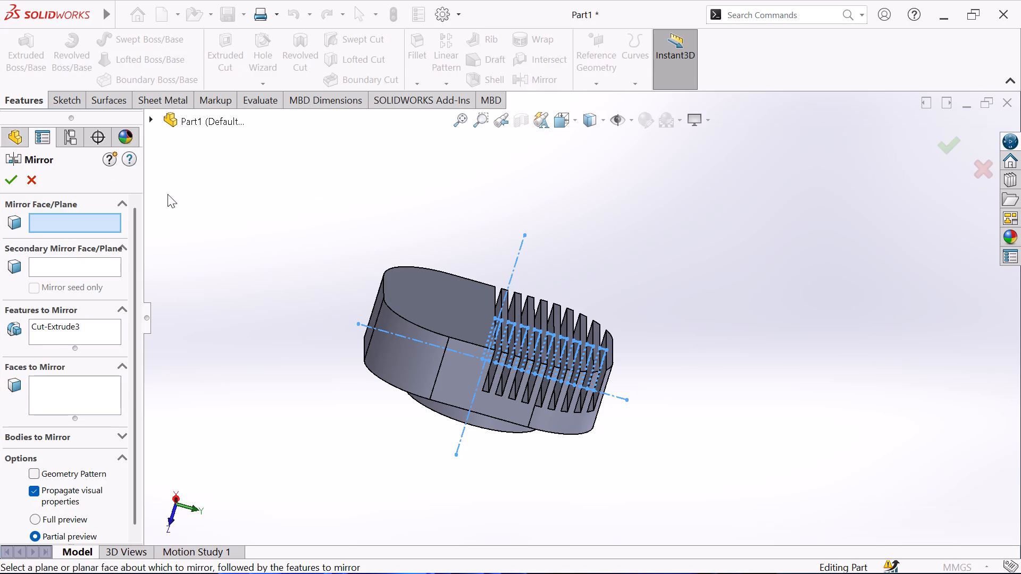
pyautogui.click(148, 118)
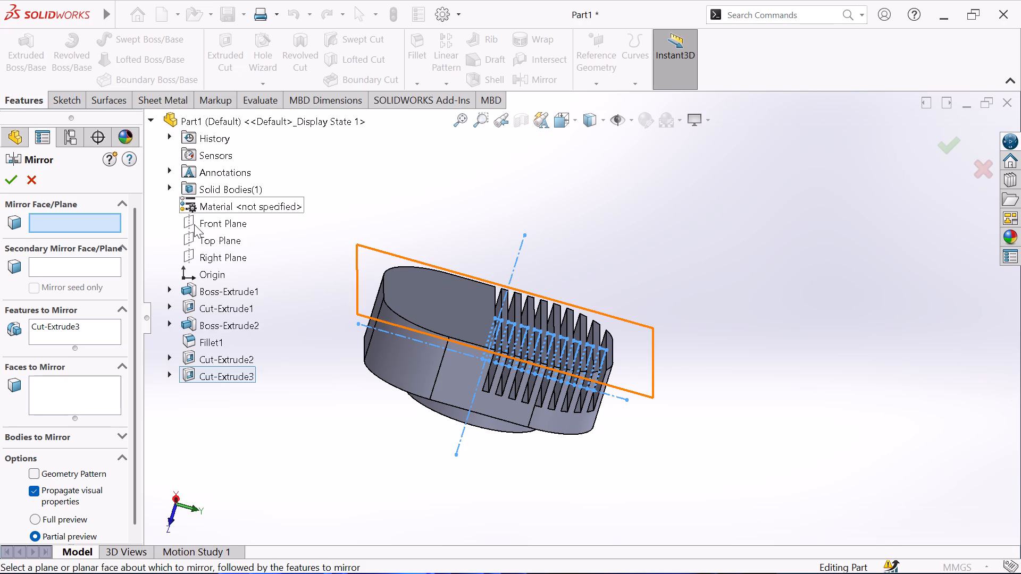
pyautogui.click(195, 233)
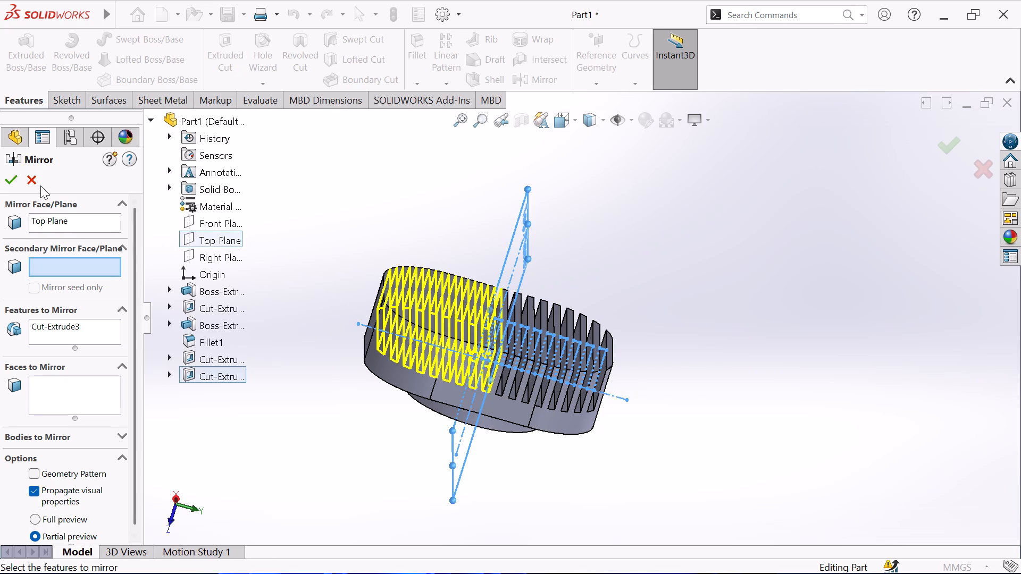
pyautogui.click(9, 177)
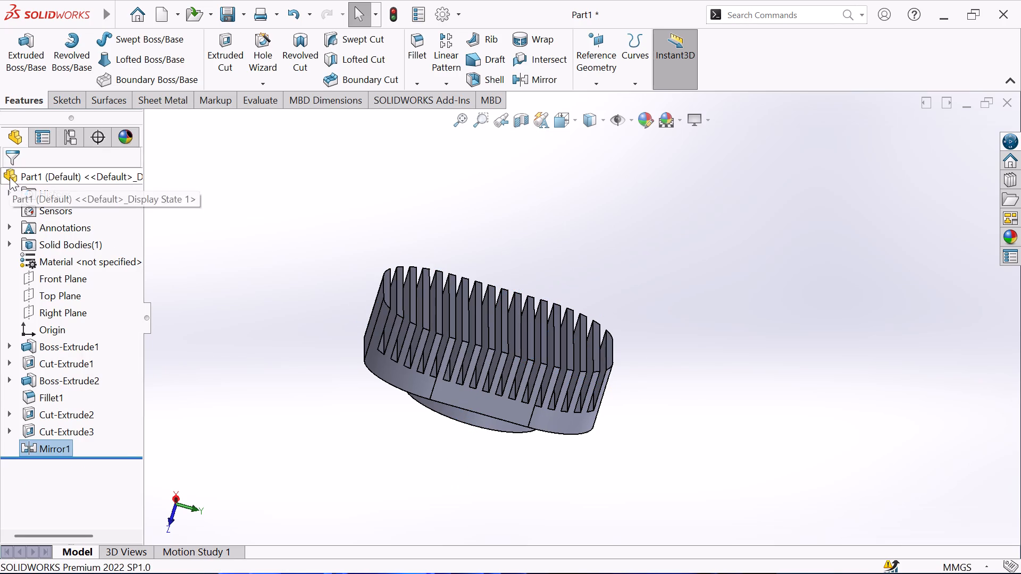
pyautogui.press('Escape')
# Start a sketch on the recessed face around the raised ring and draw a circle about 2.8 mm in diameter near its upper-left corner.
pyautogui.moveTo(361, 242); pyautogui.dragTo(379, 216, button='middle')
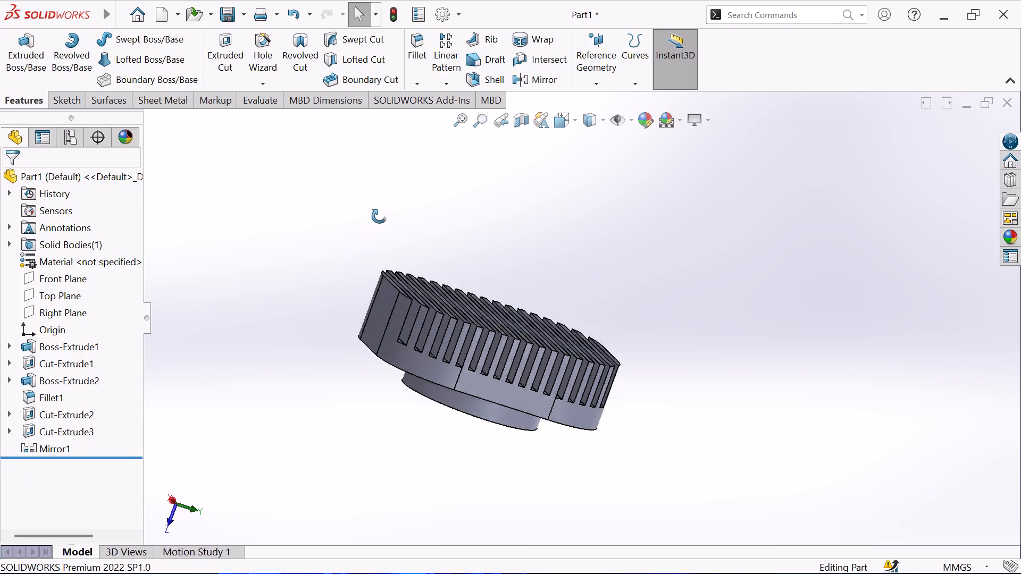
pyautogui.moveTo(379, 216); pyautogui.dragTo(382, 183, button='middle')
pyautogui.moveTo(282, 270); pyautogui.dragTo(313, 170, button='middle')
pyautogui.moveTo(292, 240); pyautogui.dragTo(298, 176, button='middle')
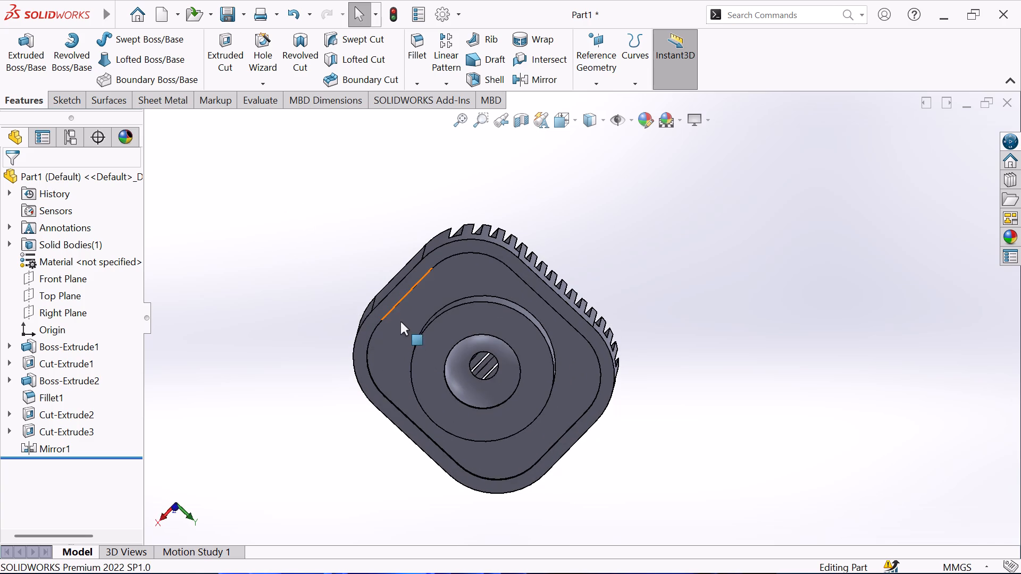
pyautogui.click(400, 322)
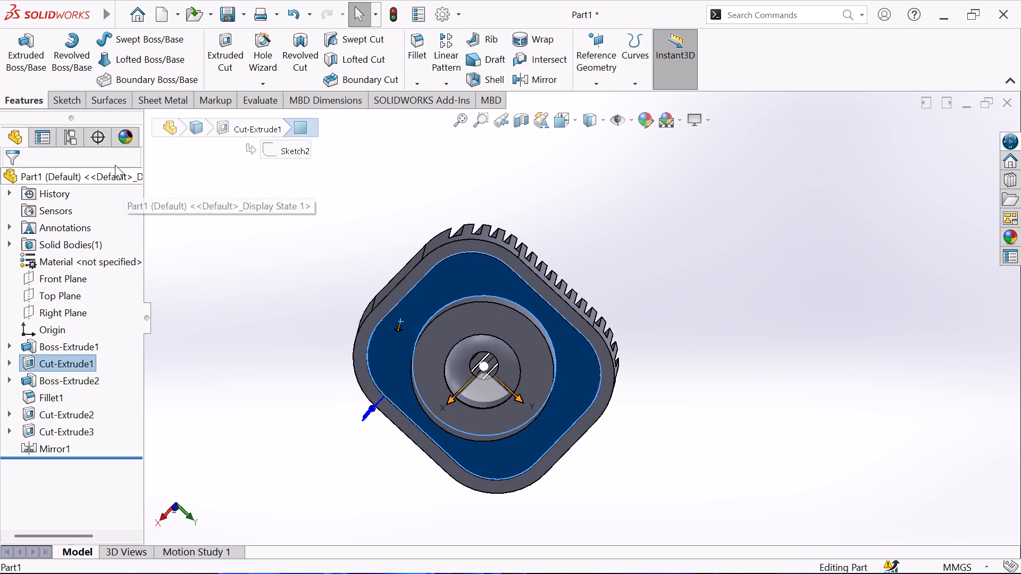
pyautogui.click(66, 100)
pyautogui.click(19, 49)
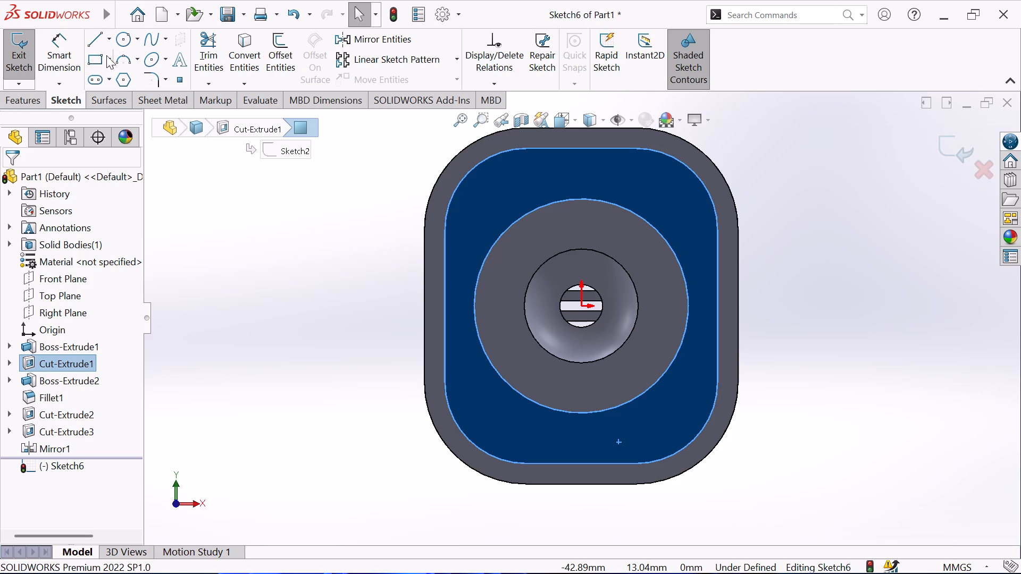
pyautogui.click(121, 38)
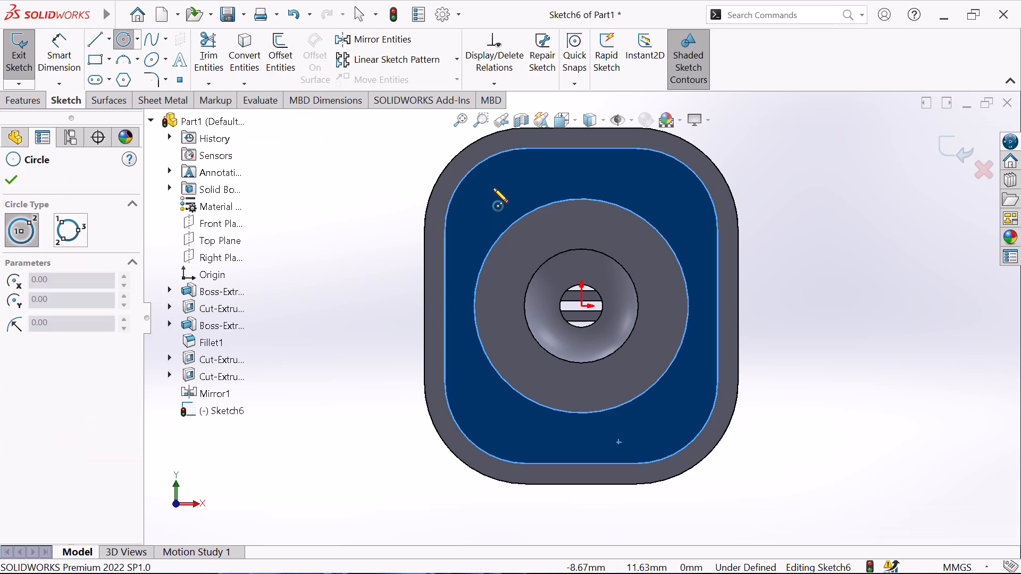
pyautogui.click(495, 189)
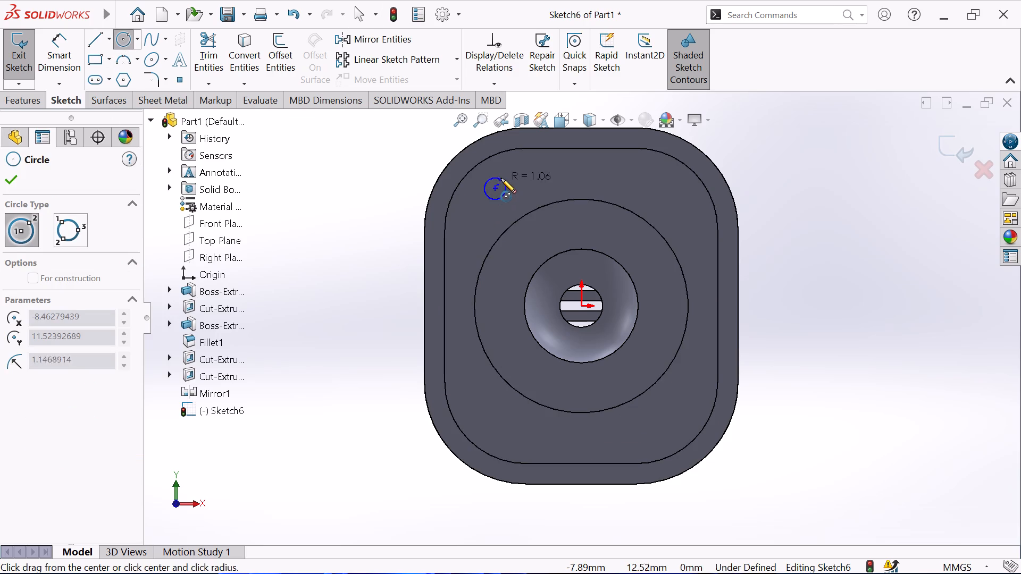
pyautogui.click(501, 176)
pyautogui.rightClick(360, 197)
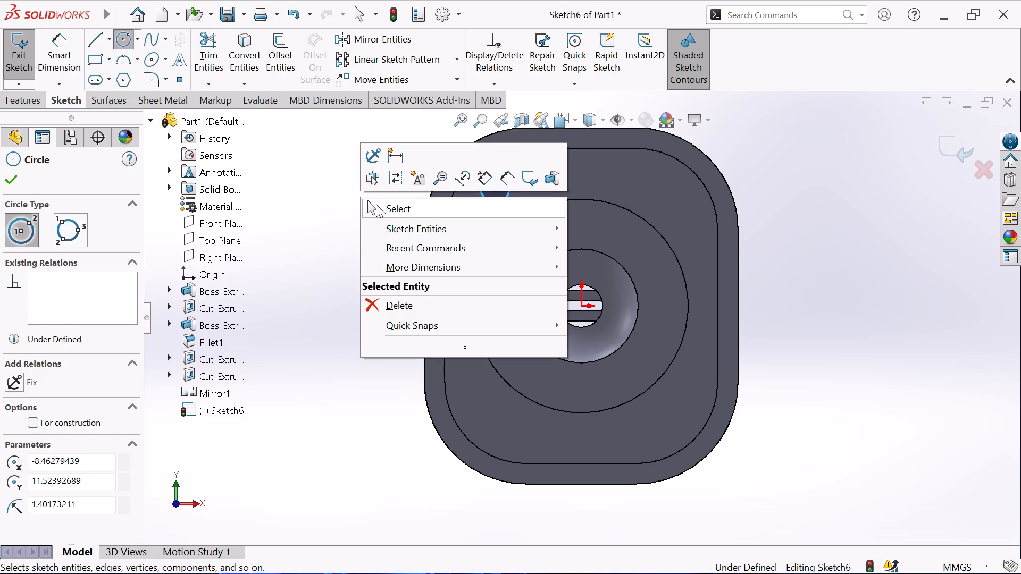
pyautogui.click(376, 205)
# Dimension the upper-left circle's diameter to 6 mm.
pyautogui.click(67, 57)
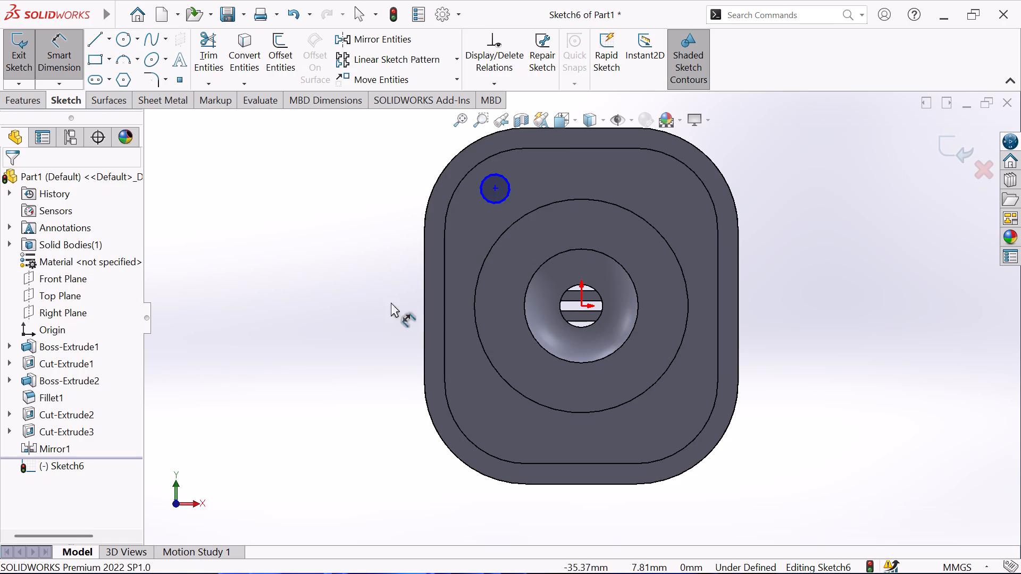
pyautogui.click(493, 201)
pyautogui.click(374, 188)
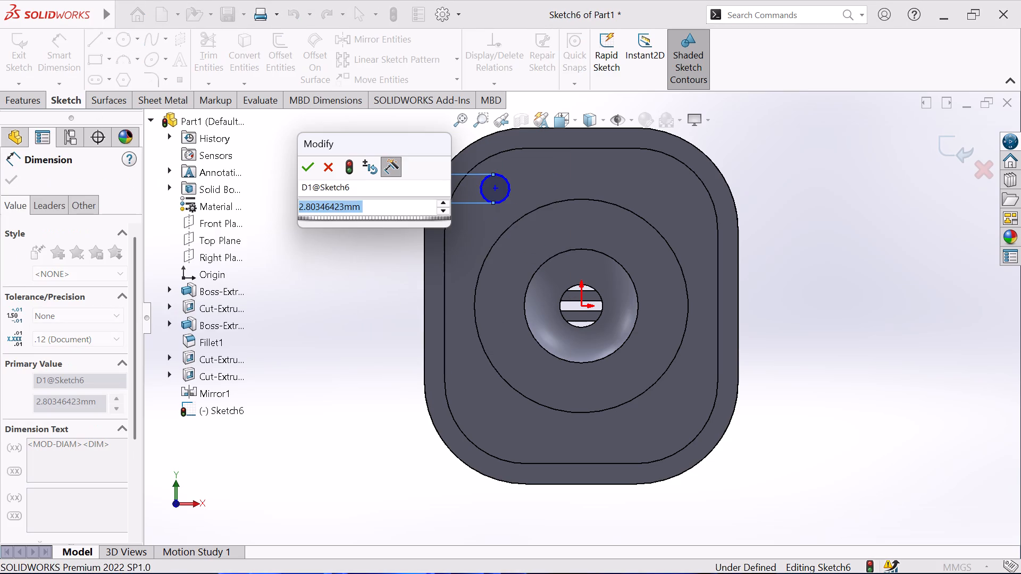
pyautogui.press('6')
pyautogui.press('Return')
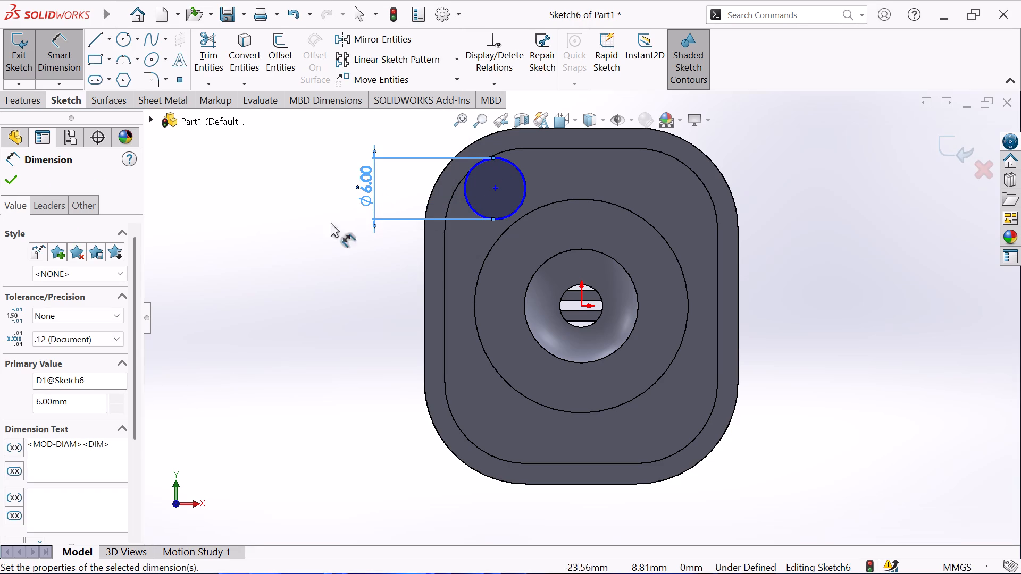
pyautogui.click(9, 179)
# Draw a vertical centerline through the origin, extending beyond both ends of the block.
pyautogui.scroll(3, 492, 249)
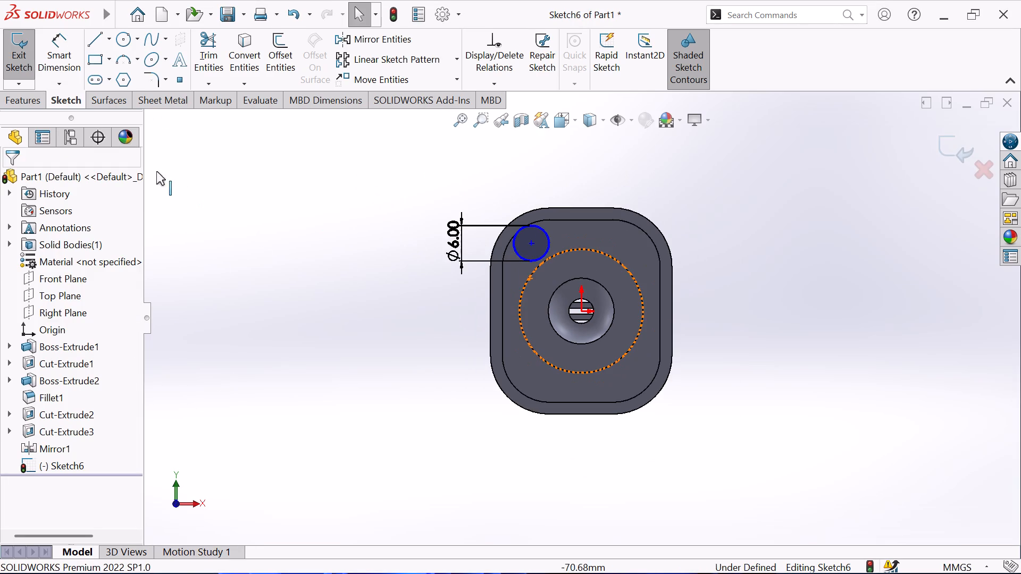
pyautogui.click(111, 40)
pyautogui.click(94, 83)
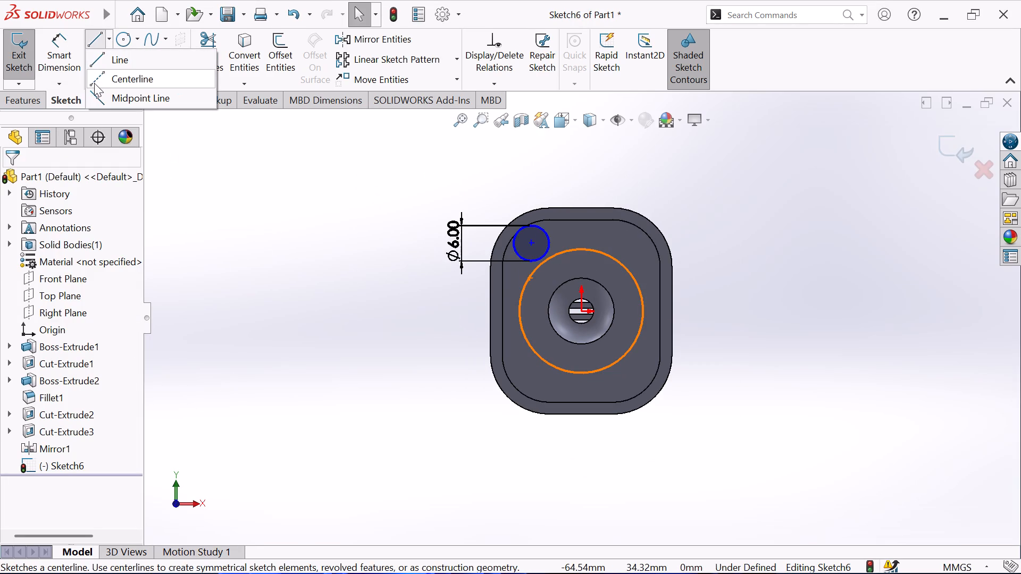
pyautogui.click(582, 173)
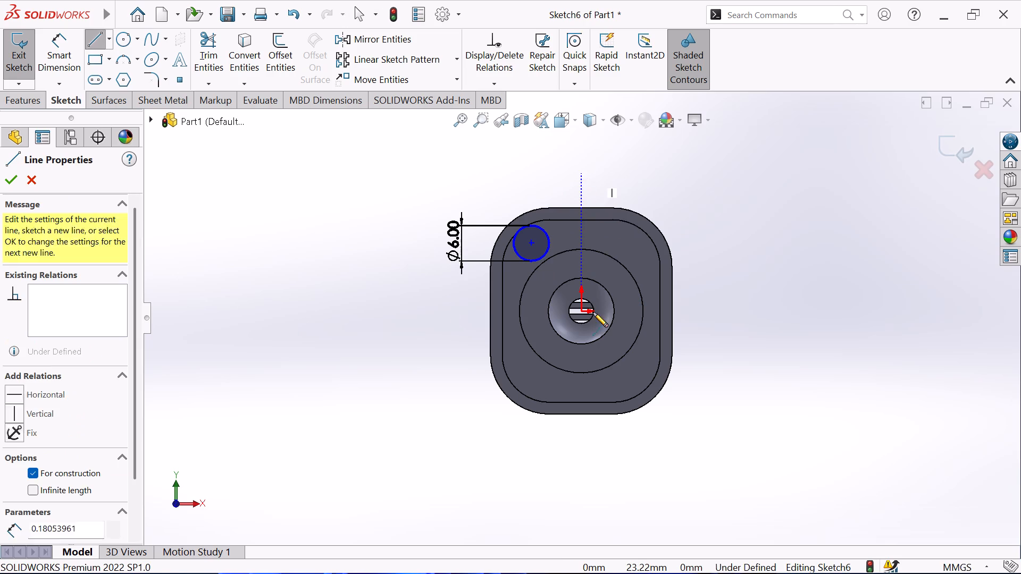
pyautogui.click(582, 465)
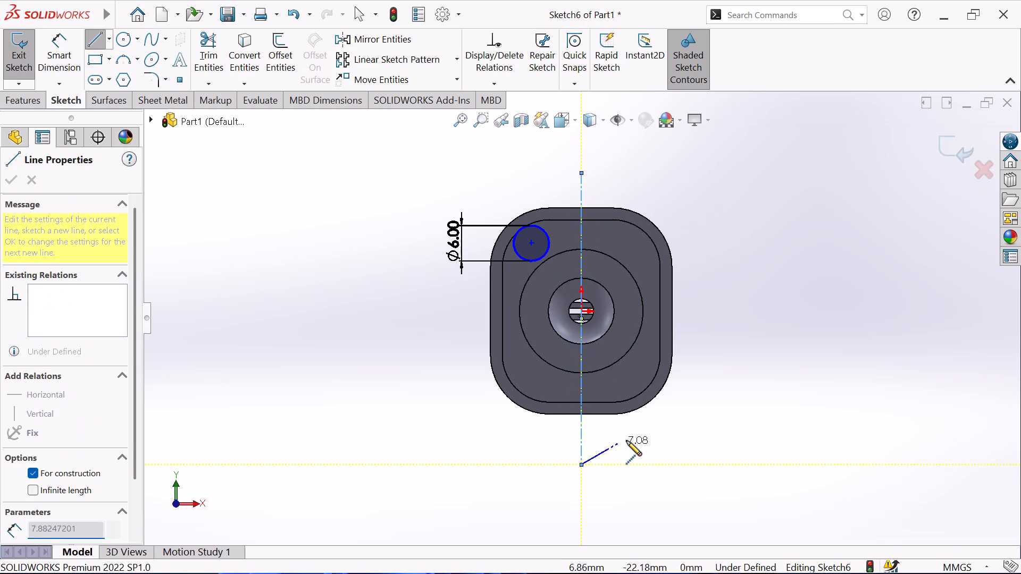
pyautogui.rightClick(627, 440)
pyautogui.click(694, 366)
# Sketch a second circle about 4.7 mm in diameter near the face's upper-right corner, level with the first circle's centre.
pyautogui.scroll(-2, 600, 268)
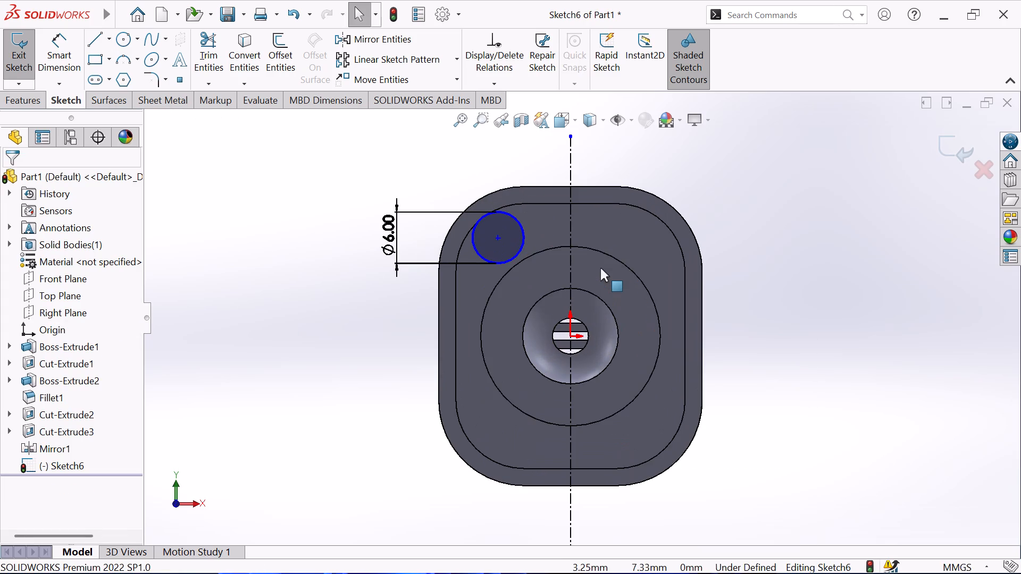
pyautogui.click(127, 40)
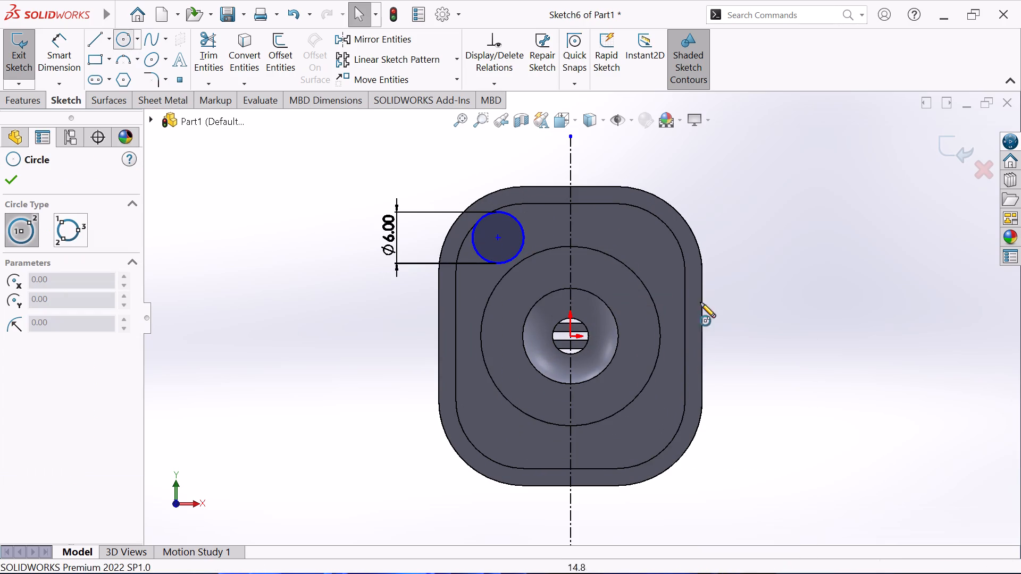
pyautogui.click(641, 238)
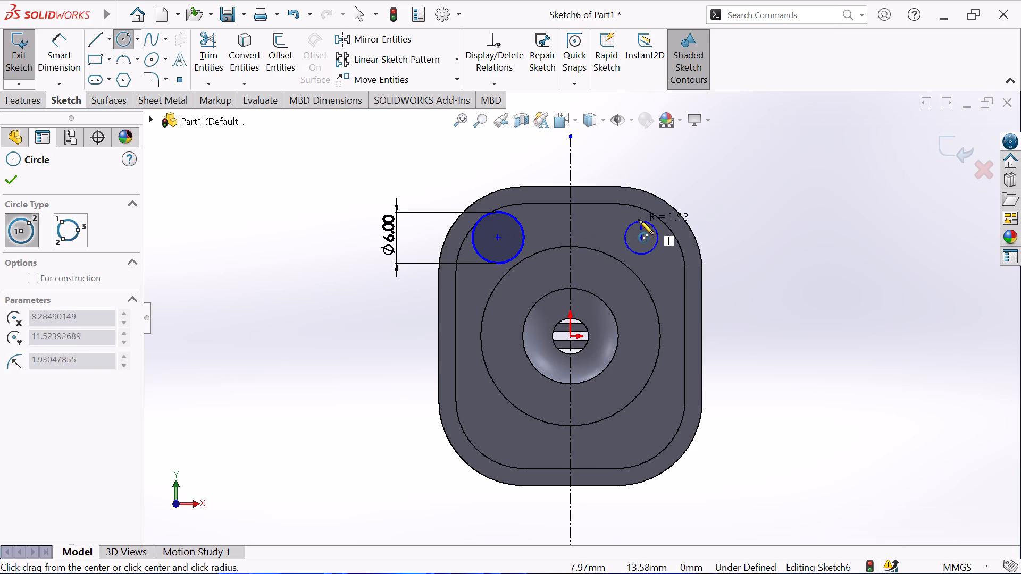
pyautogui.click(639, 217)
pyautogui.rightClick(782, 245)
pyautogui.click(798, 257)
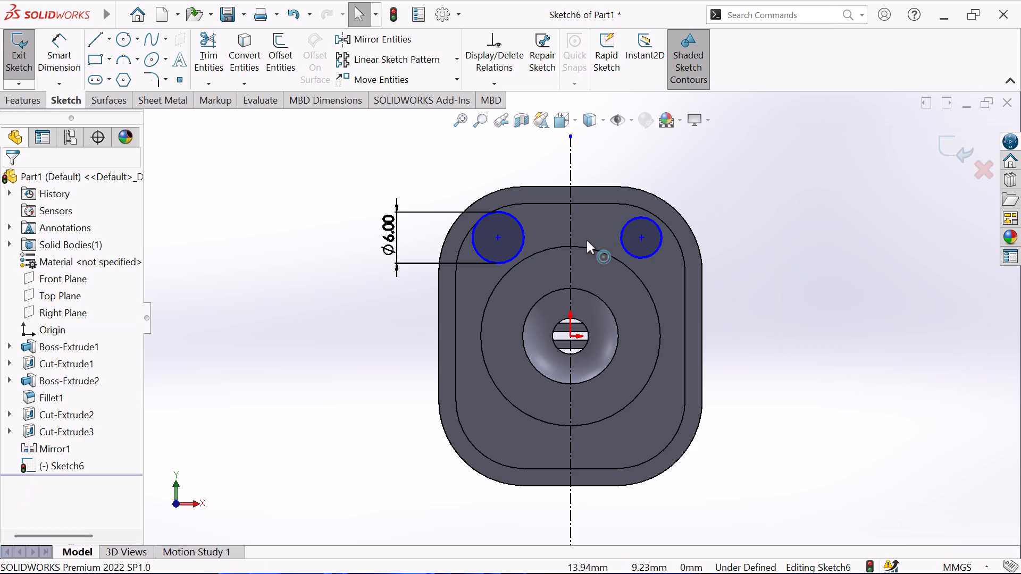
# Dimension the upper-right circle's diameter to 6 mm.
pyautogui.click(58, 58)
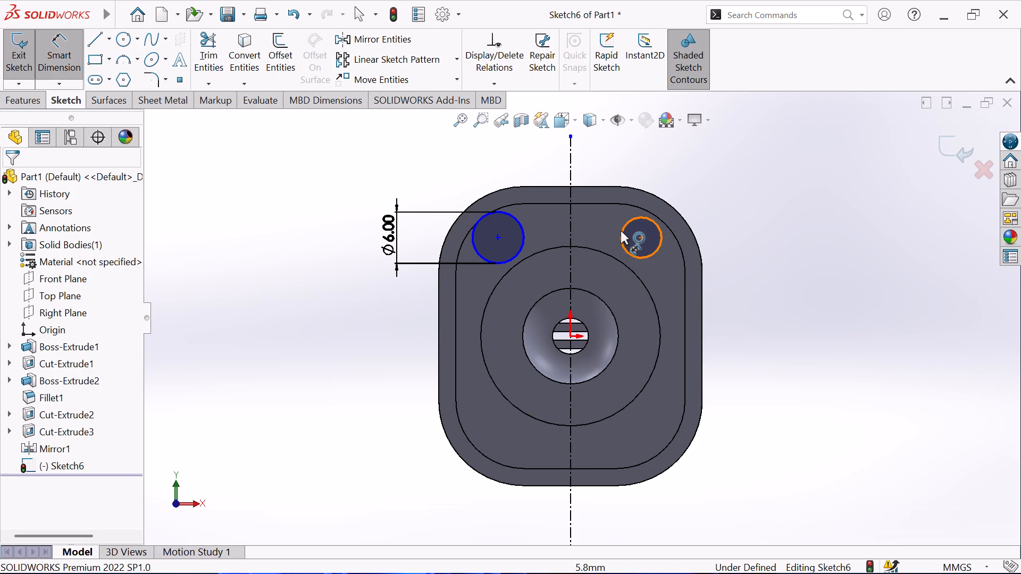
pyautogui.click(621, 231)
pyautogui.click(654, 174)
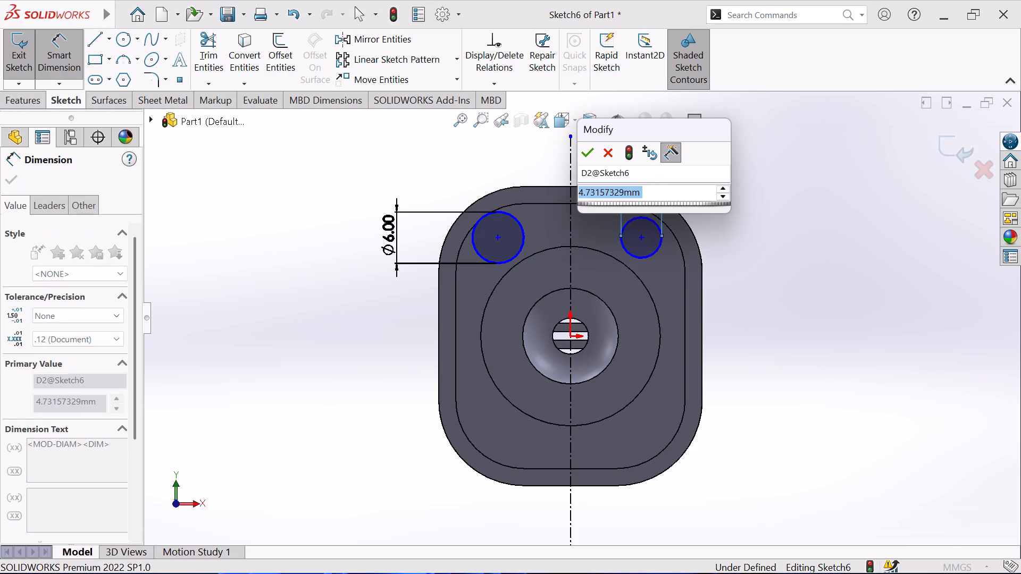
pyautogui.press('6')
pyautogui.press('Return')
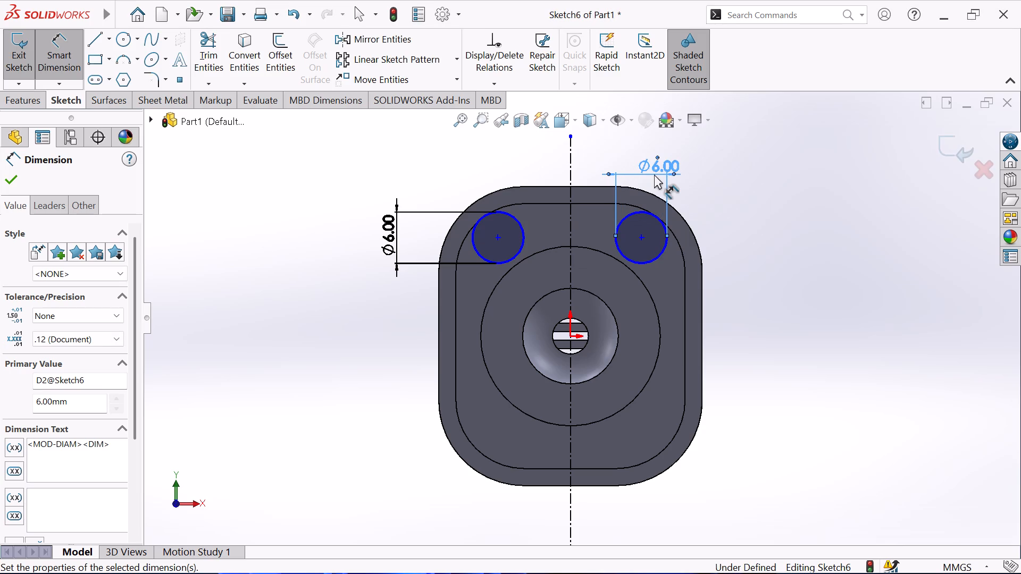
# Dimension the horizontal distance between the two circle centres to 19.09 mm.
pyautogui.click(501, 235)
pyautogui.click(642, 237)
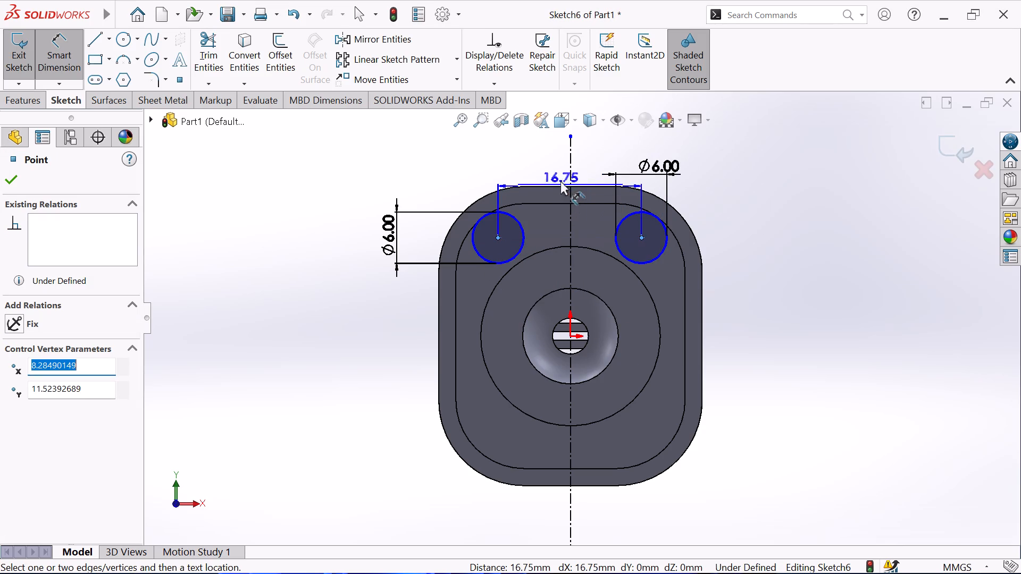
pyautogui.click(550, 166)
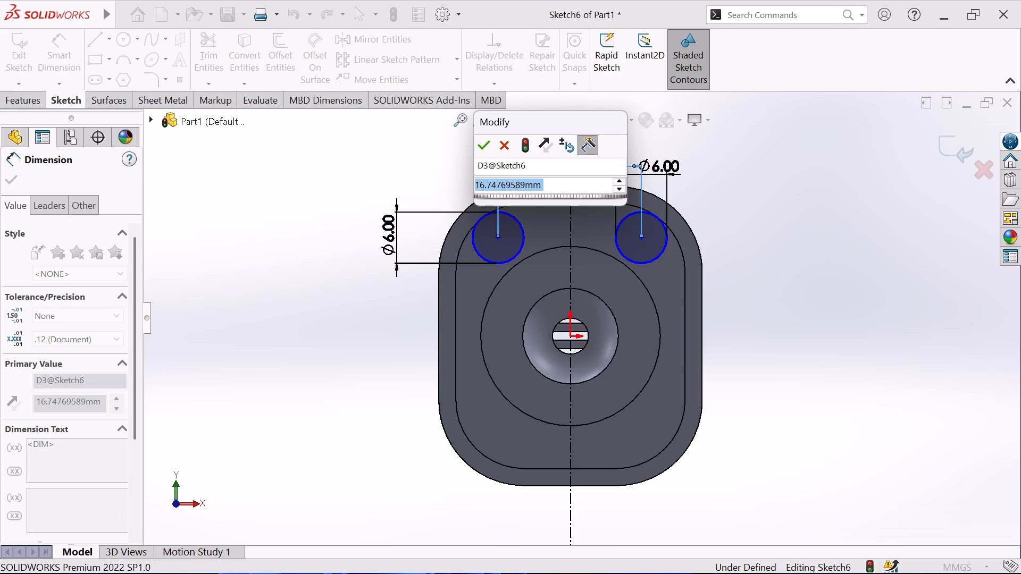
pyautogui.press('1')
pyautogui.press('9')
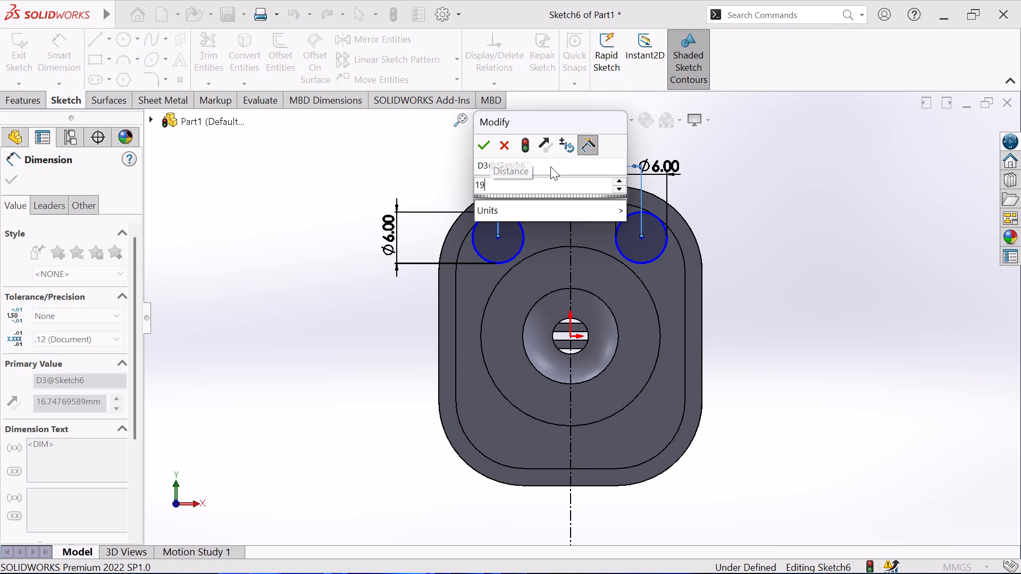
pyautogui.press('.')
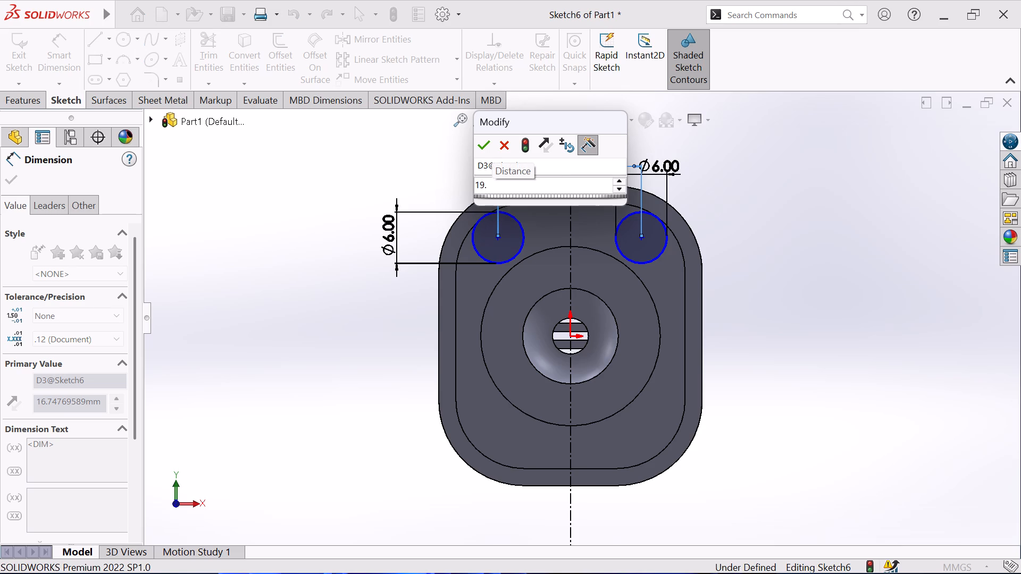
pyautogui.write('09')
pyautogui.press('Return')
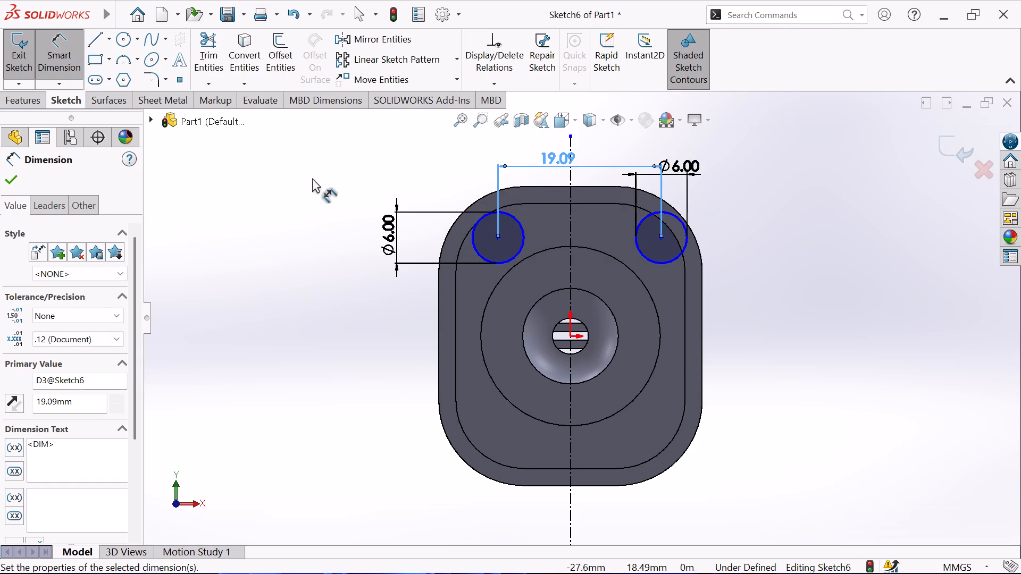
pyautogui.click(4, 175)
# Add a symmetric relation between the two upper circle centres about the vertical centerline.
pyautogui.click(495, 83)
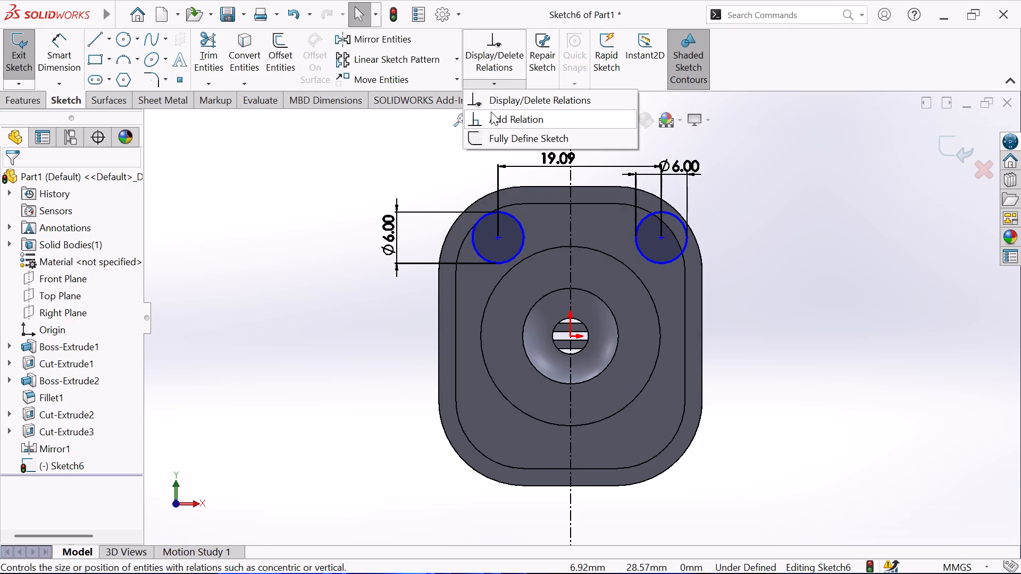
pyautogui.click(488, 117)
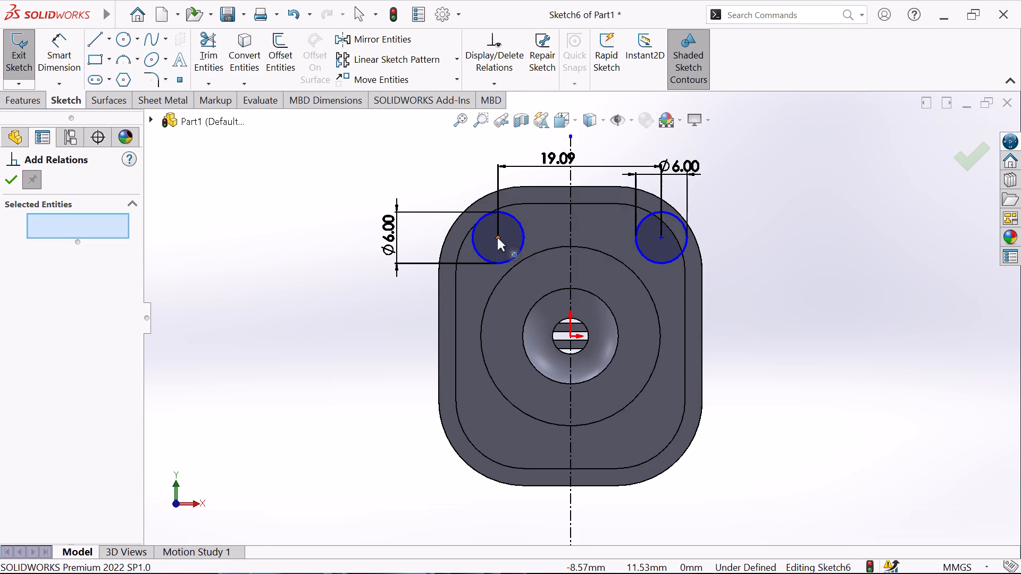
pyautogui.click(497, 238)
pyautogui.click(664, 238)
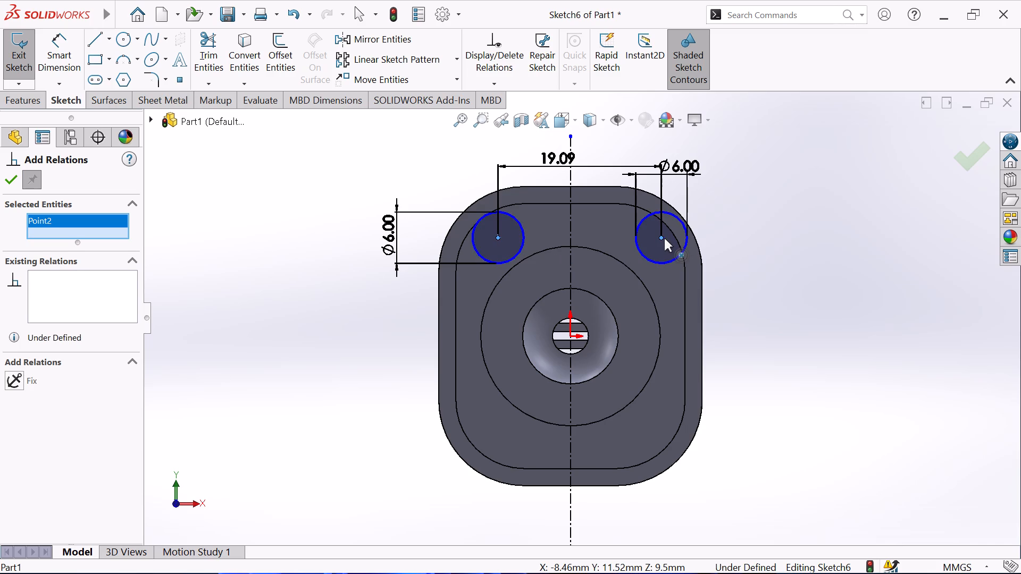
pyautogui.click(571, 222)
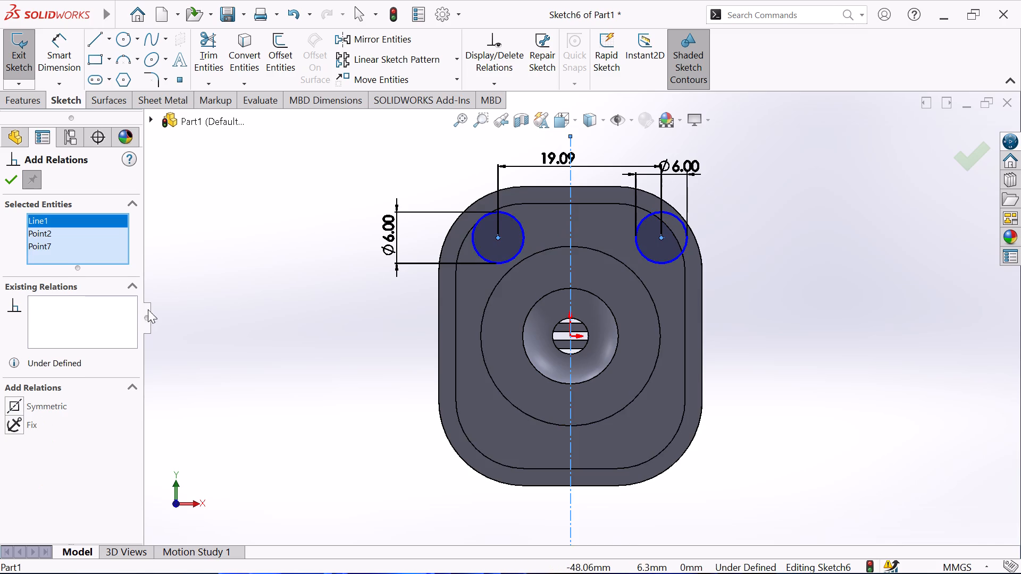
pyautogui.click(14, 401)
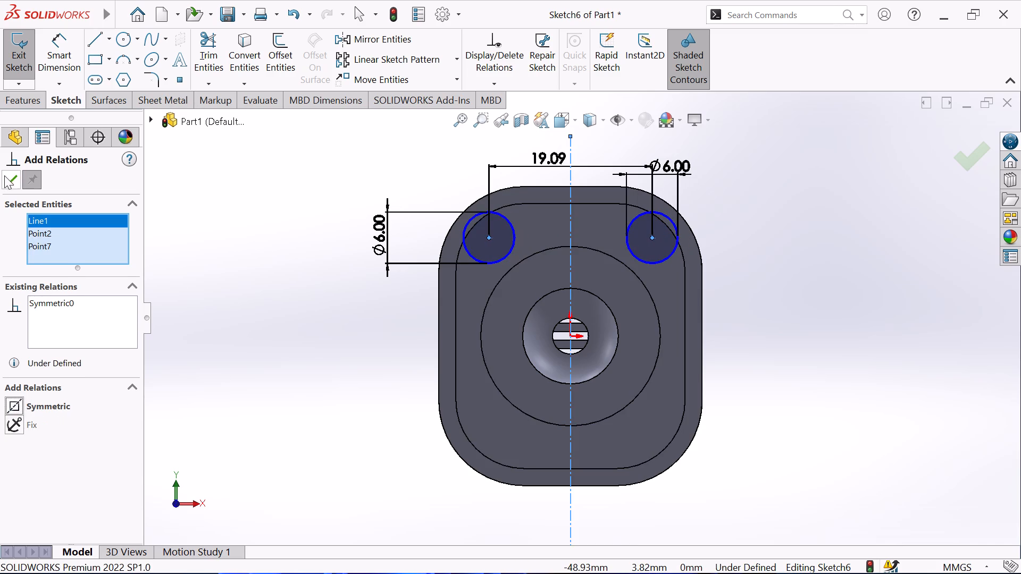
pyautogui.click(15, 181)
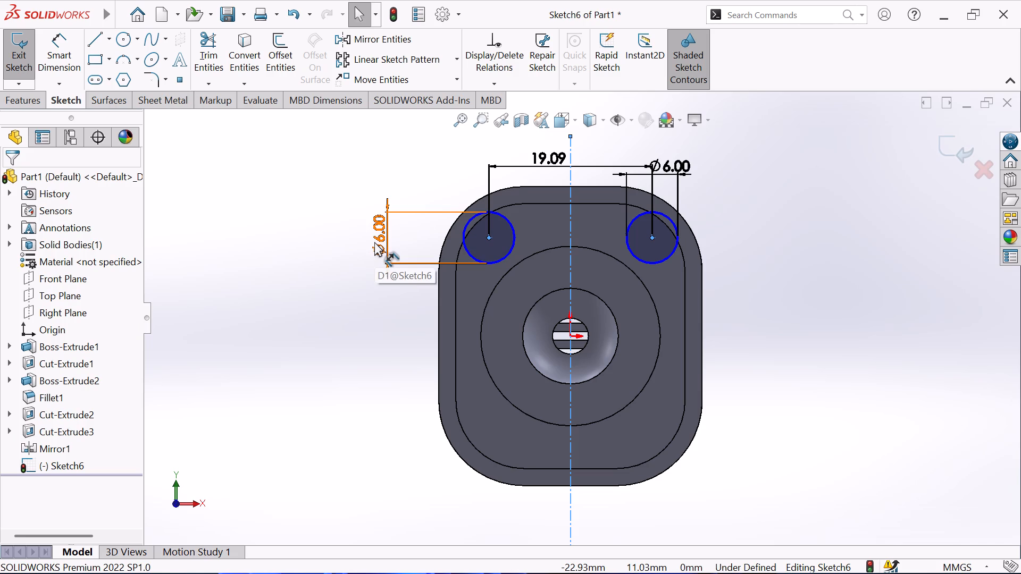
# Draw a horizontal centerline about 57.8 mm long through the origin, extending beyond both sides of the block.
pyautogui.click(107, 37)
pyautogui.click(91, 80)
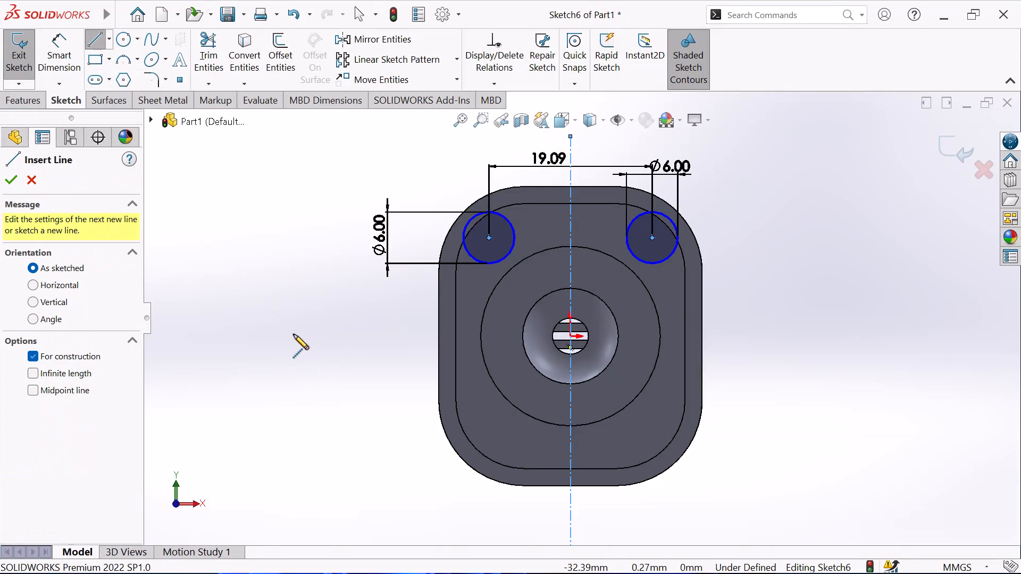
pyautogui.click(294, 335)
pyautogui.click(788, 339)
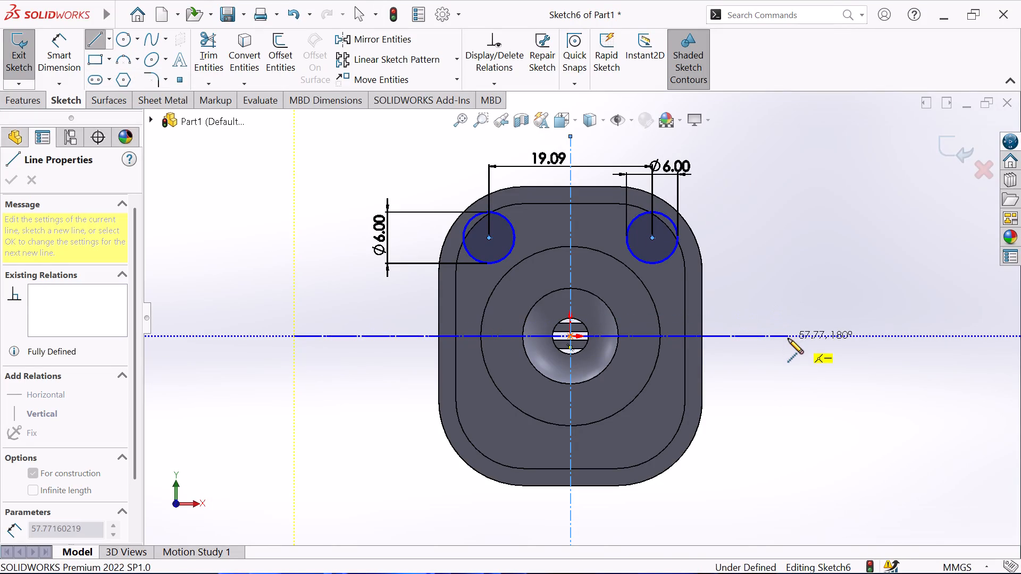
pyautogui.rightClick(759, 376)
pyautogui.click(819, 390)
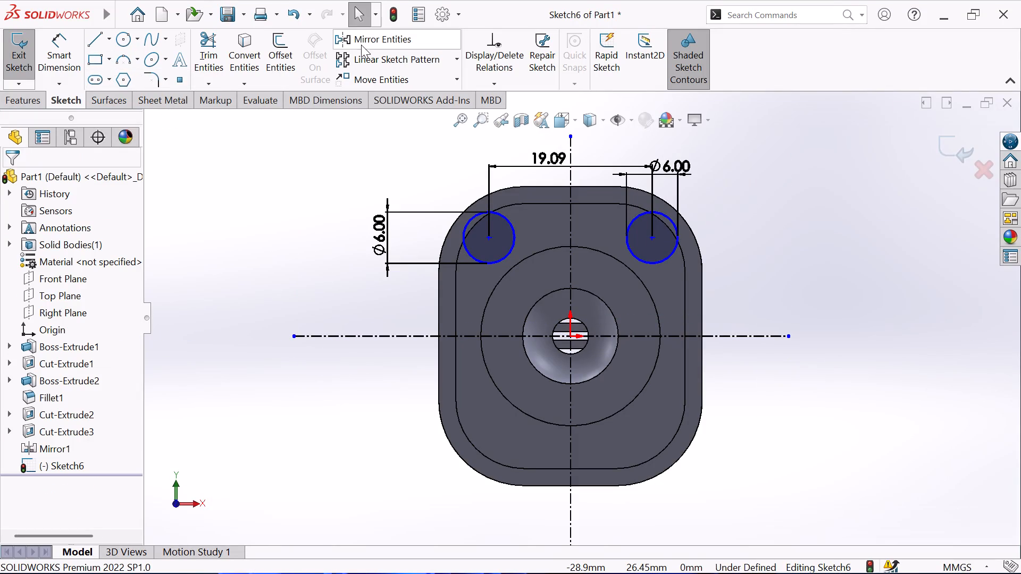
# Mirror the two upper circles about the horizontal centerline, keeping the originals.
pyautogui.click(362, 44)
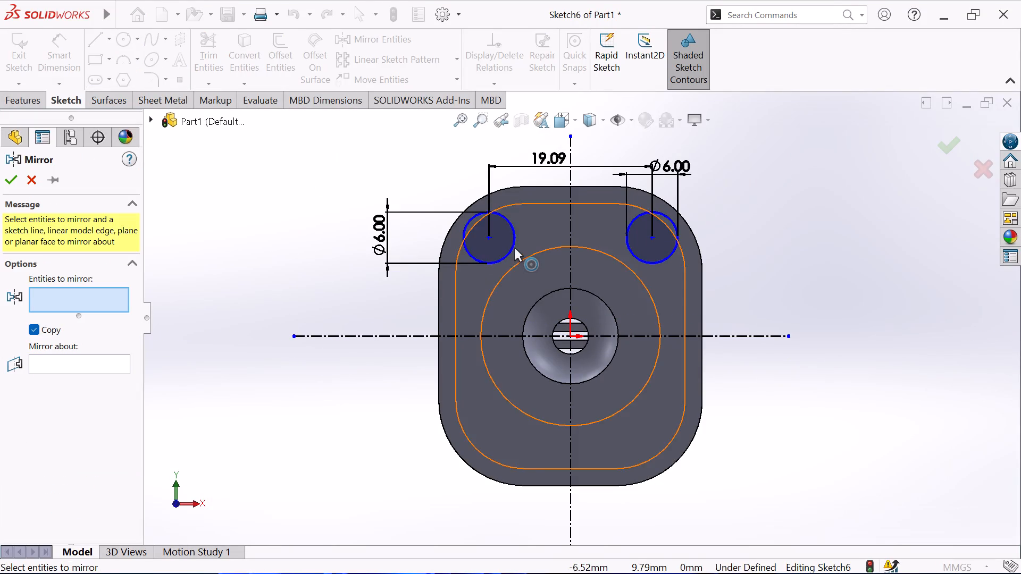
pyautogui.click(514, 244)
pyautogui.click(632, 250)
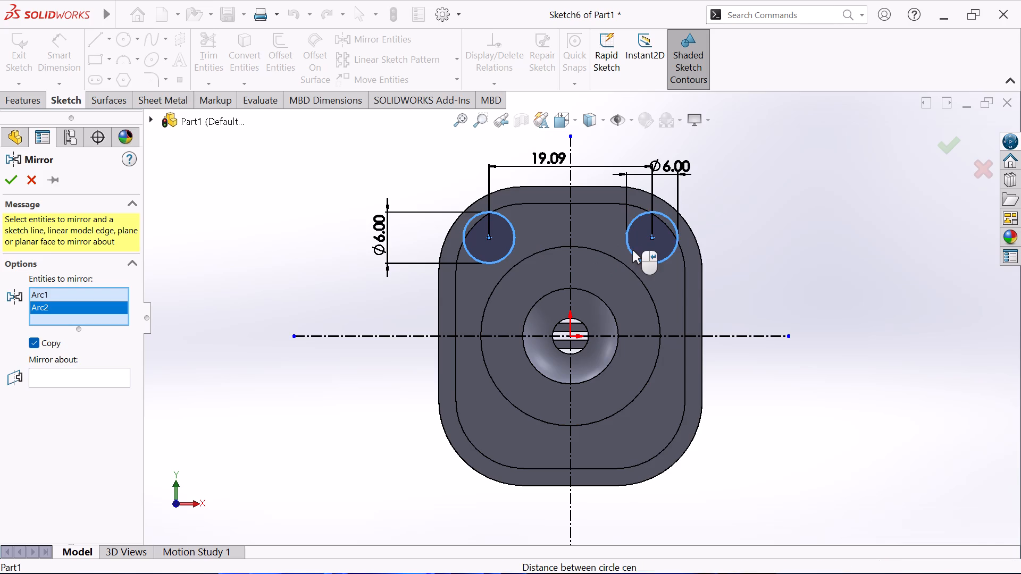
pyautogui.click(55, 372)
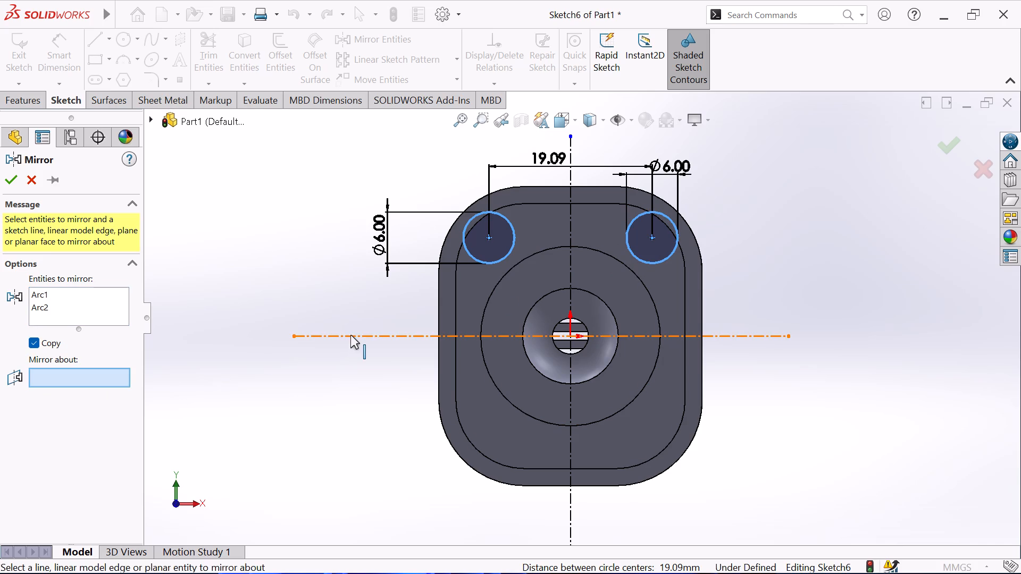
pyautogui.click(350, 335)
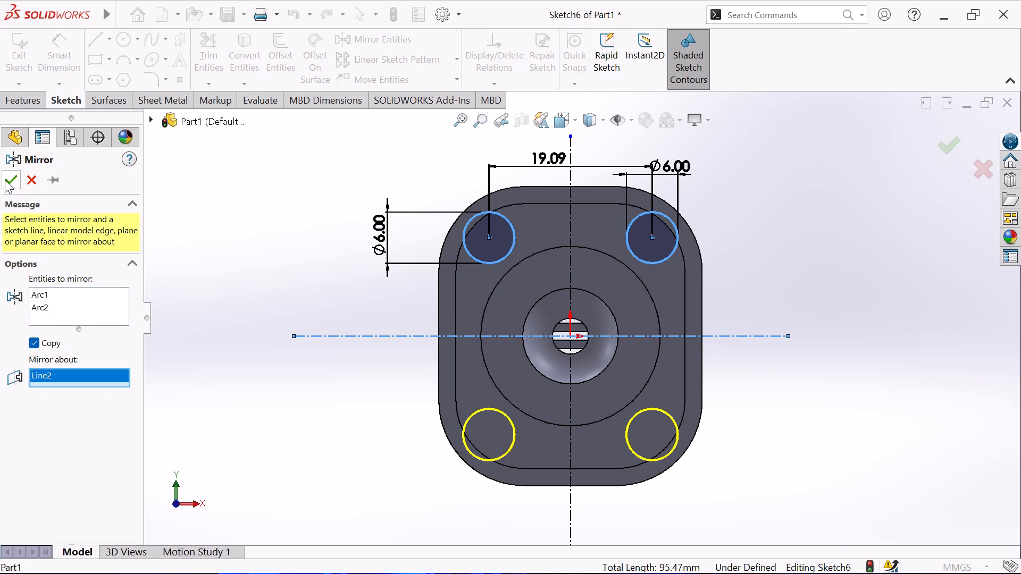
pyautogui.click(5, 180)
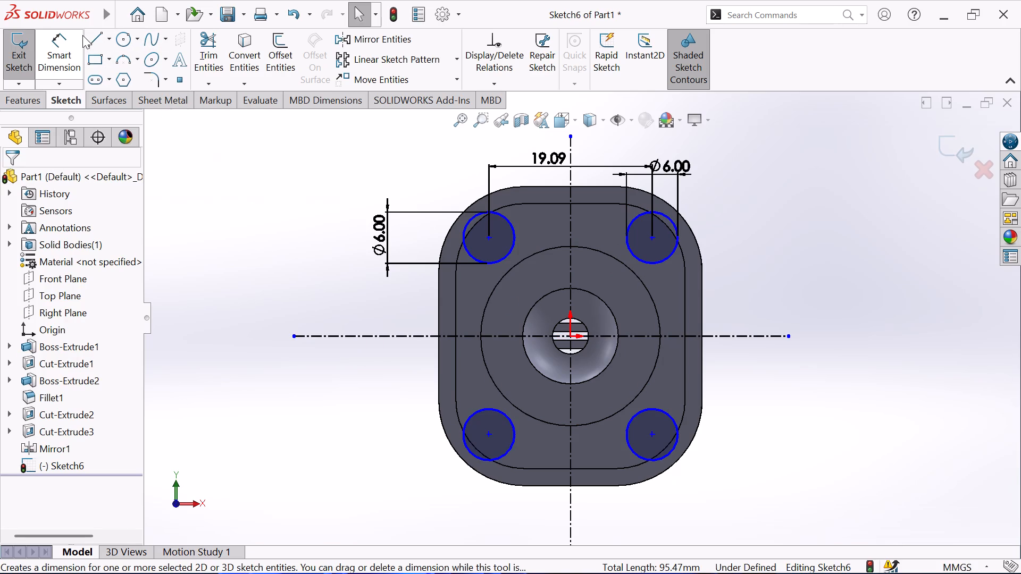
# Dimension the vertical distance between the upper-left and lower-left circle centres to 19.09 mm.
pyautogui.click(51, 54)
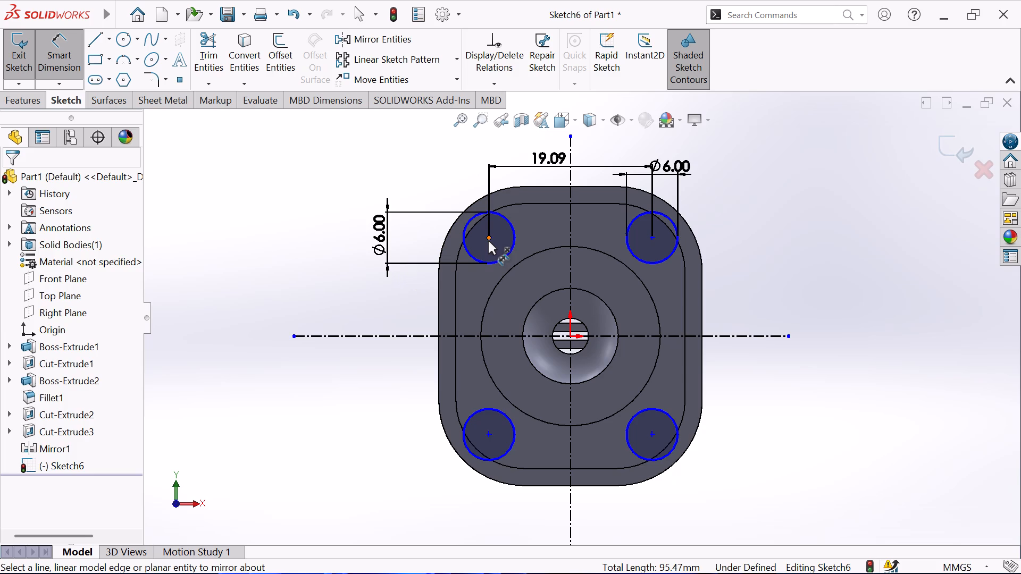
pyautogui.click(488, 241)
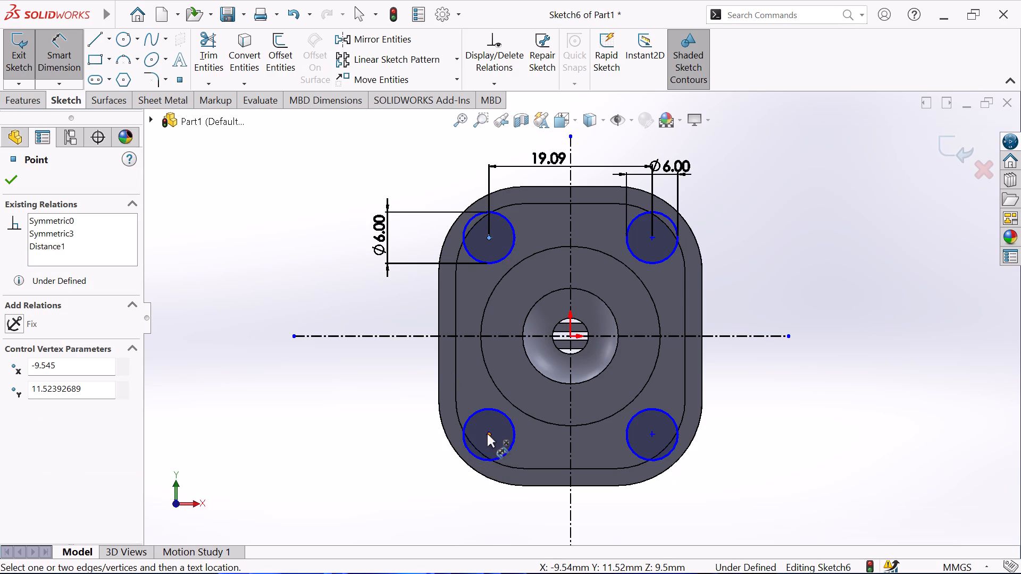
pyautogui.click(487, 434)
pyautogui.click(327, 305)
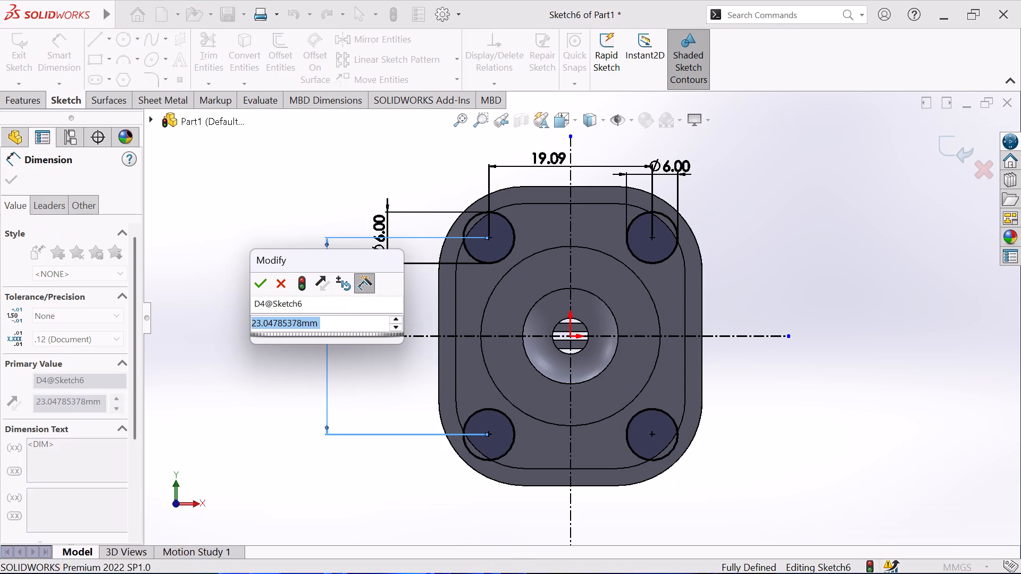
pyautogui.press('1')
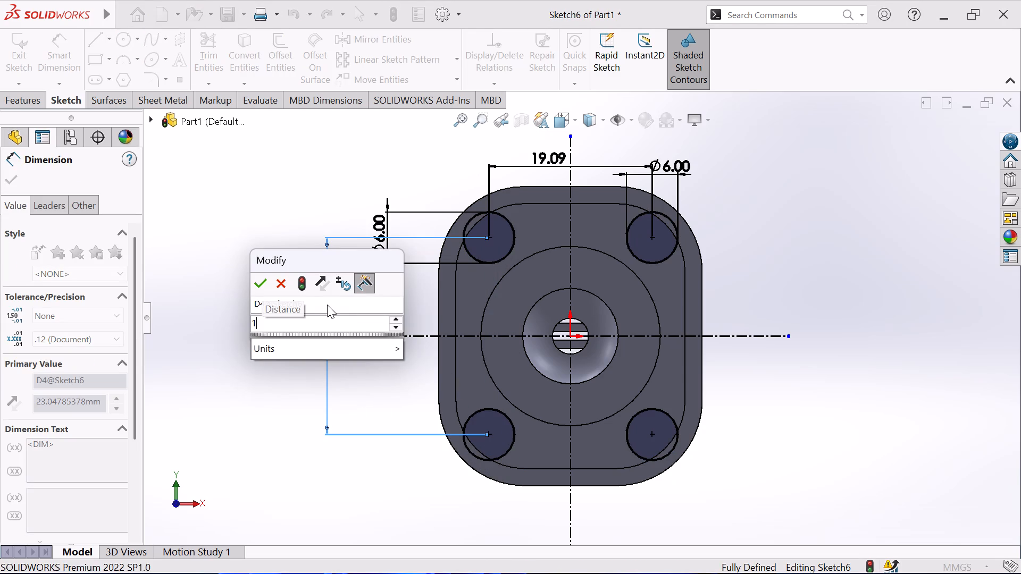
pyautogui.write('9.')
pyautogui.write('09')
pyautogui.press('Return')
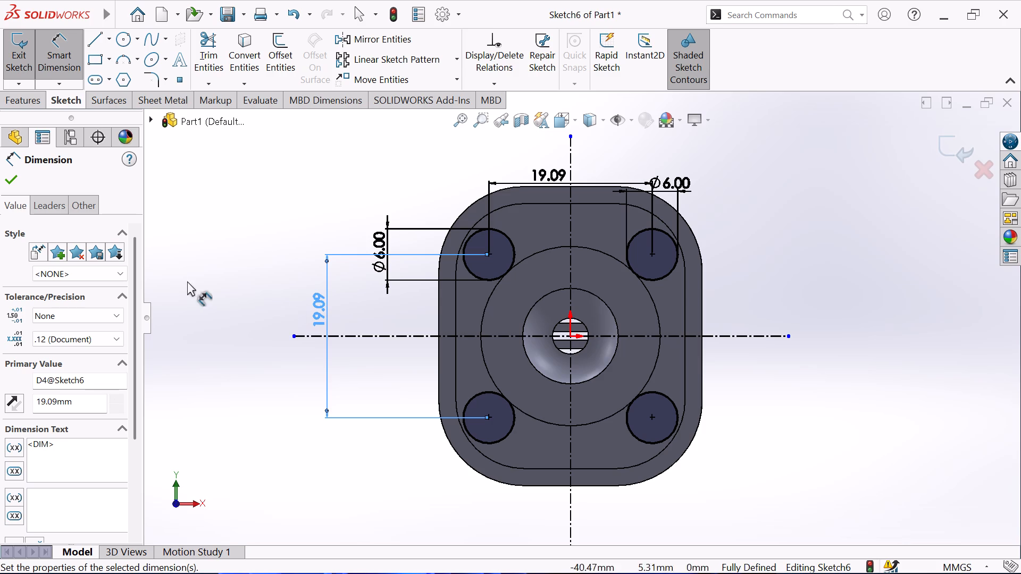
pyautogui.click(4, 176)
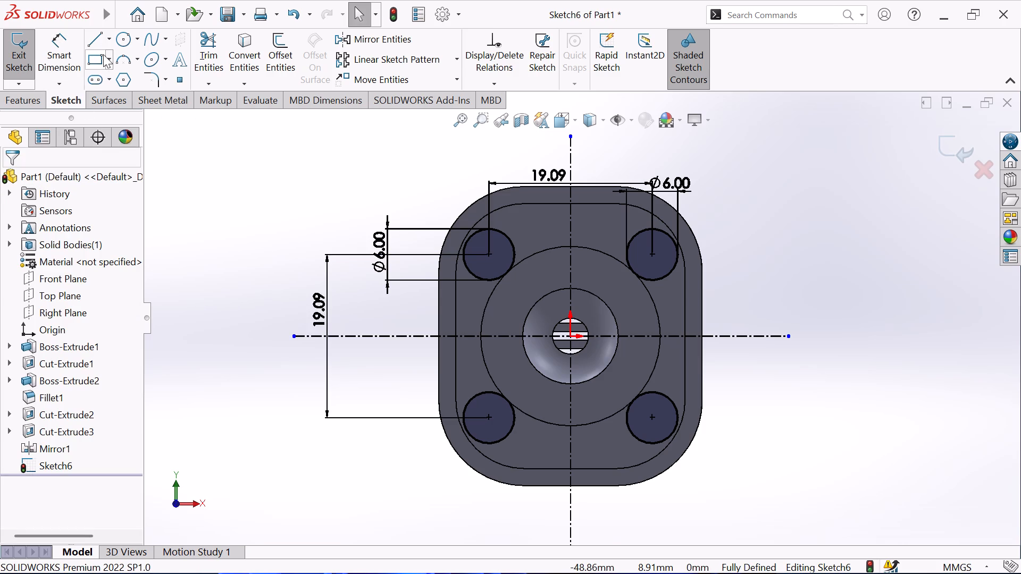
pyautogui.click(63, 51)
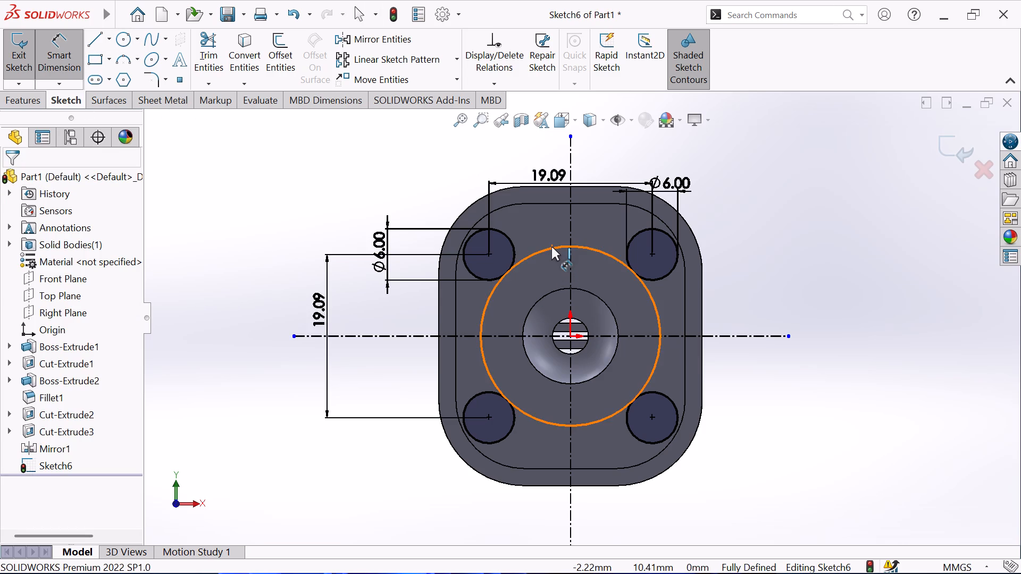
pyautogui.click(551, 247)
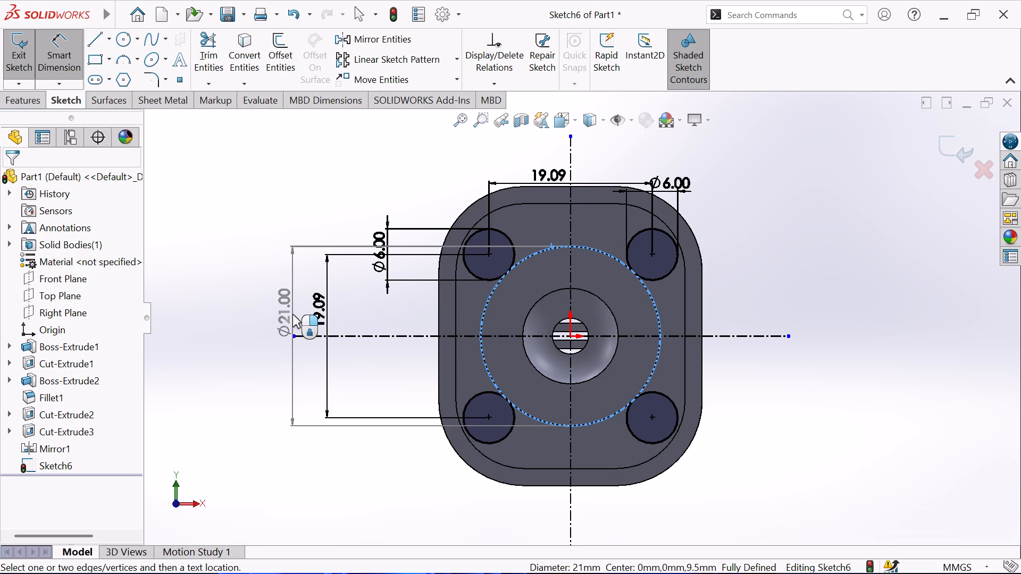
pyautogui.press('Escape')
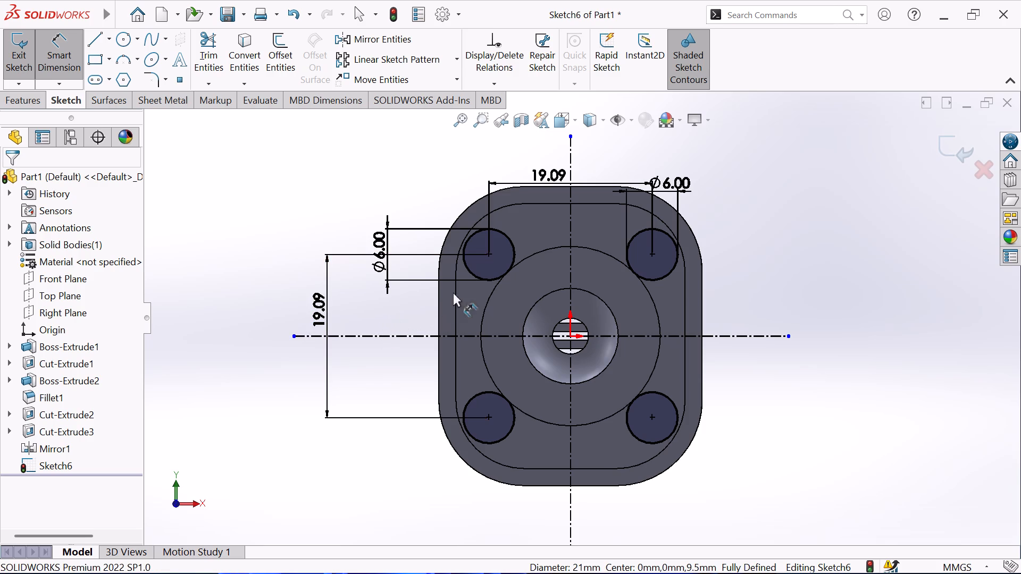
# Set the diameter dimensions of both the upper-left and upper-right corner circles to 3 mm.
pyautogui.doubleClick(375, 261)
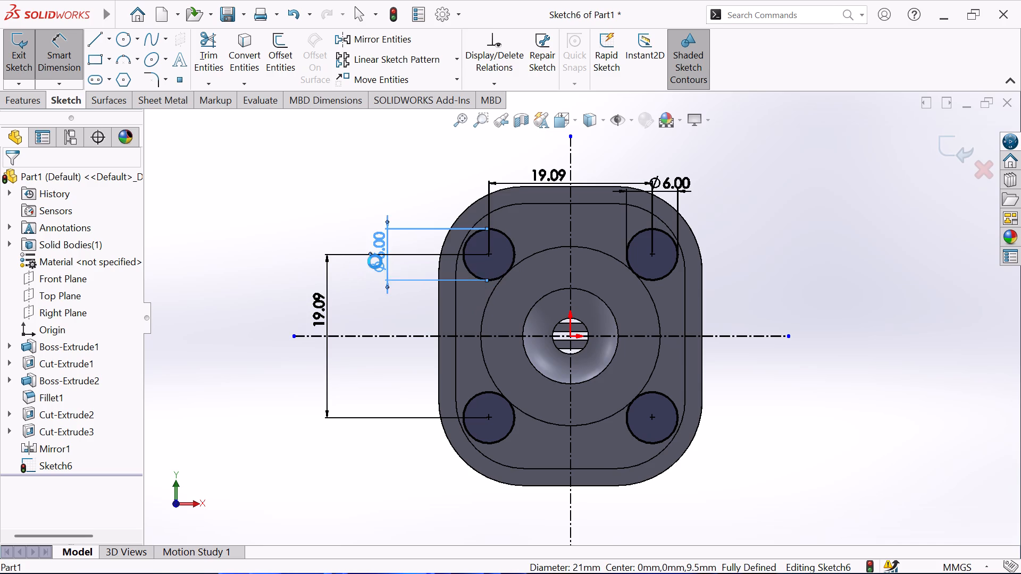
pyautogui.press('3')
pyautogui.press('Return')
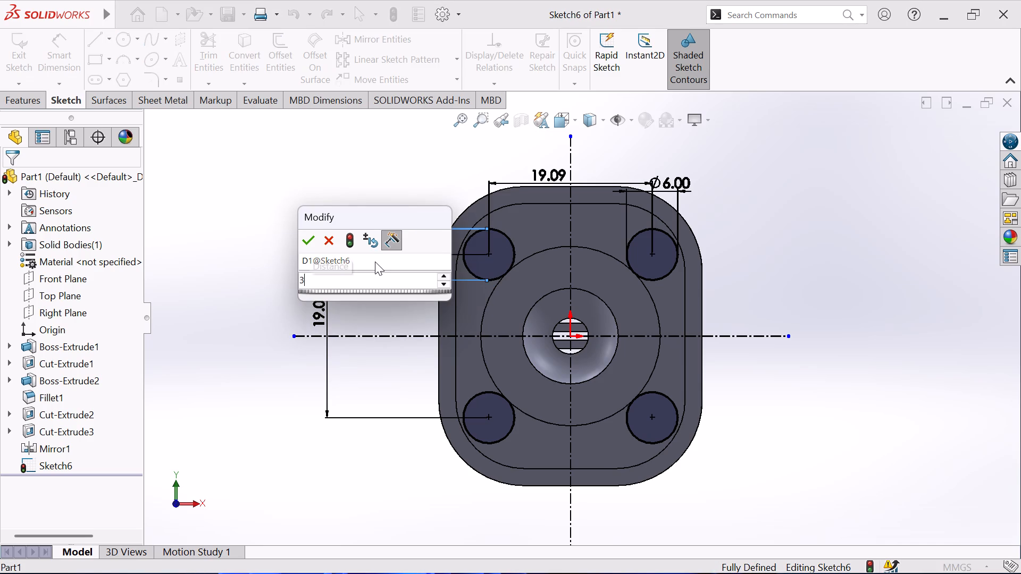
pyautogui.doubleClick(668, 274)
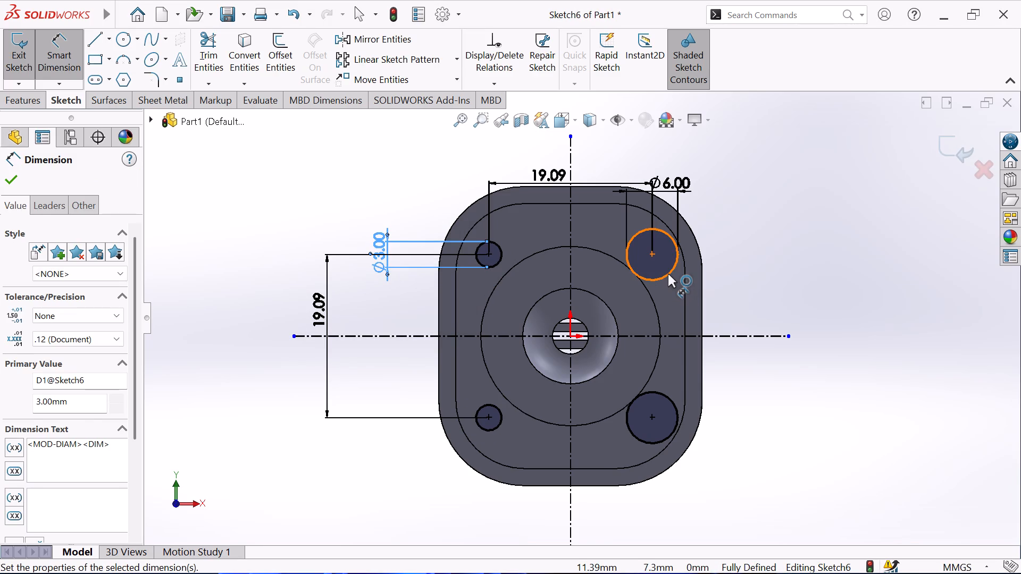
pyautogui.press('Escape')
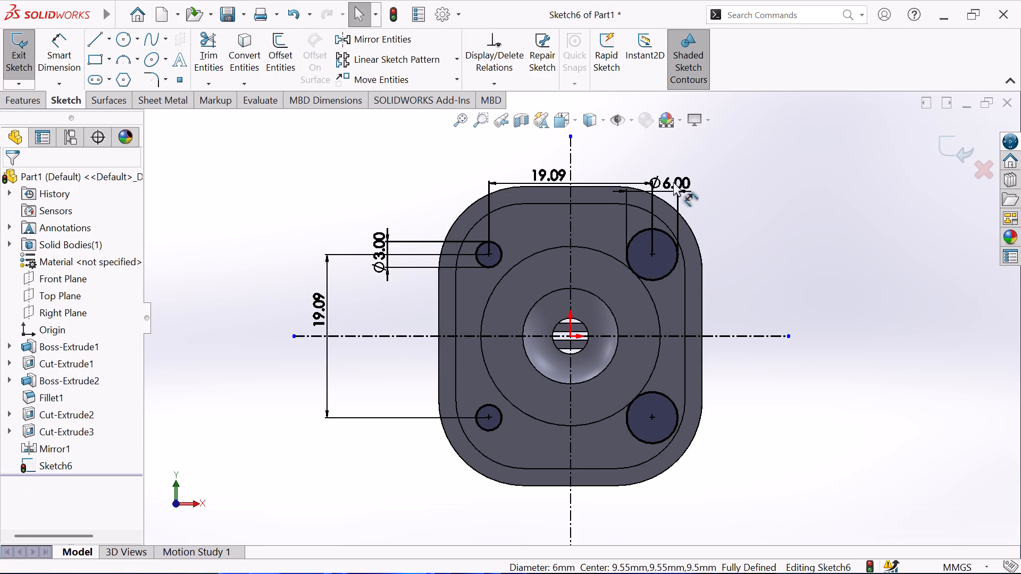
pyautogui.doubleClick(674, 181)
pyautogui.press('3')
pyautogui.press('Return')
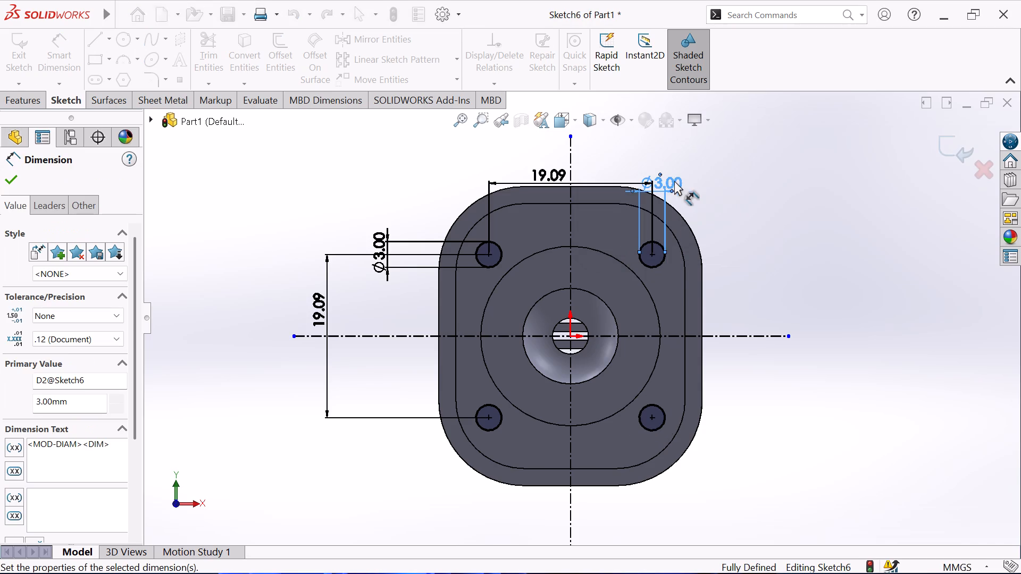
pyautogui.click(6, 180)
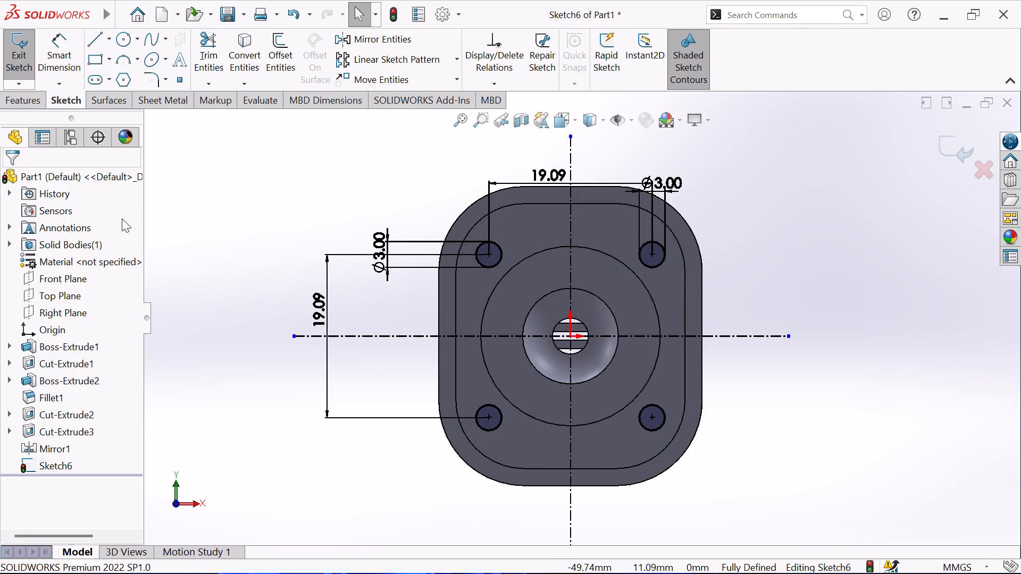
# Cut-extrude the four 3 mm corner circles into the block with a blind depth of 3.50 mm.
pyautogui.moveTo(806, 193); pyautogui.dragTo(810, 345, button='middle')
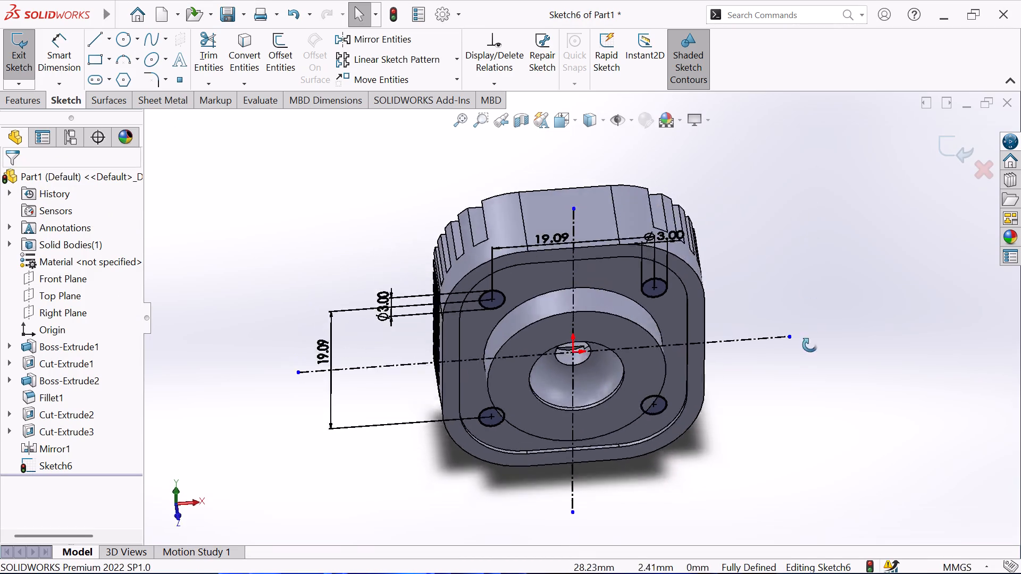
pyautogui.moveTo(810, 345); pyautogui.dragTo(730, 474, button='middle')
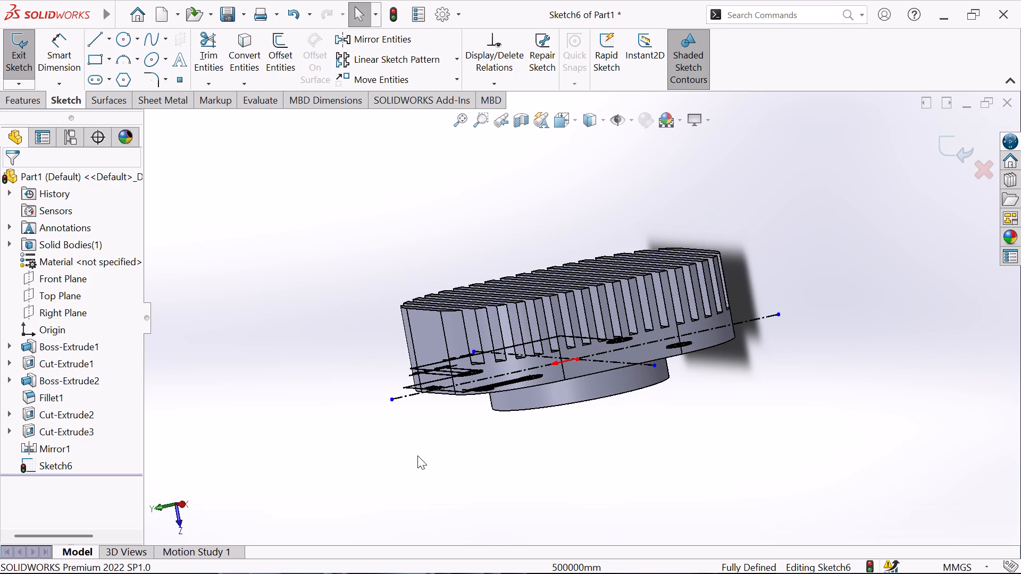
pyautogui.click(26, 106)
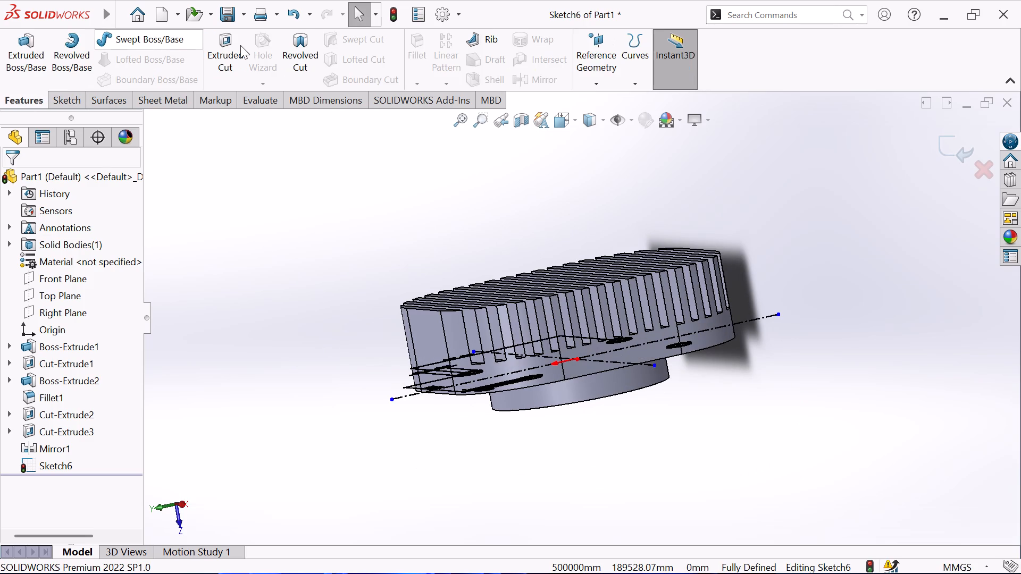
pyautogui.click(230, 44)
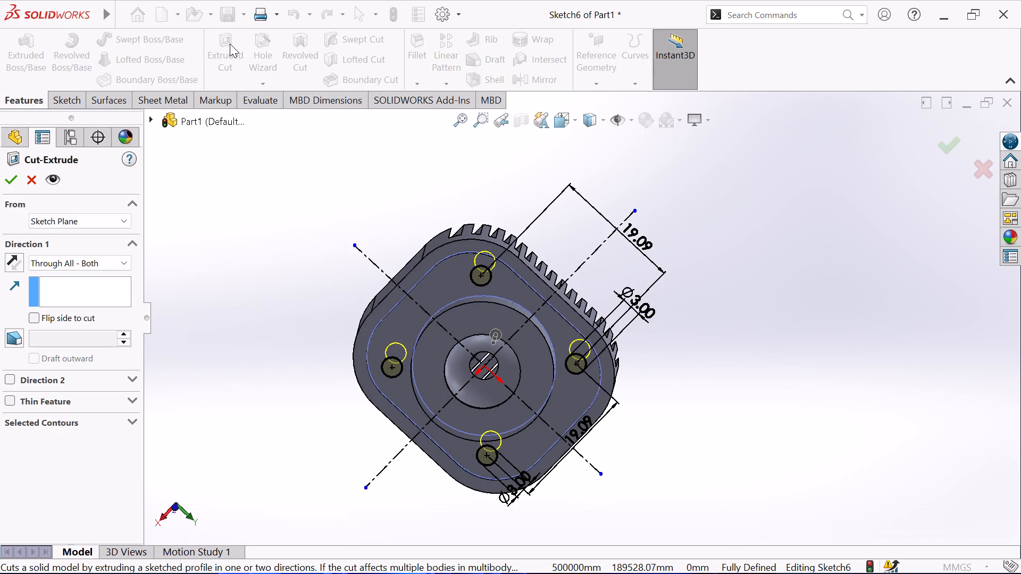
pyautogui.click(106, 263)
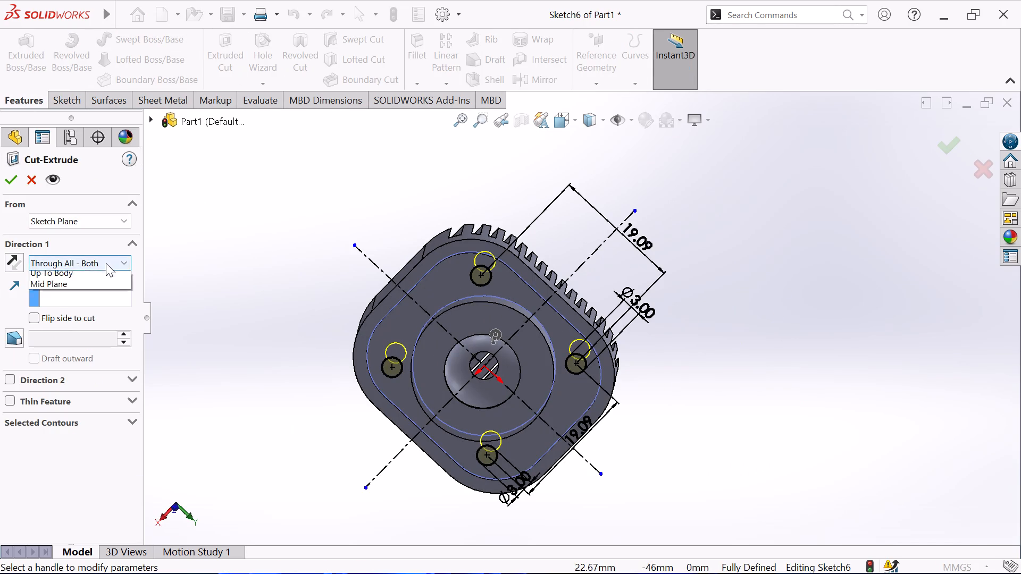
pyautogui.click(95, 274)
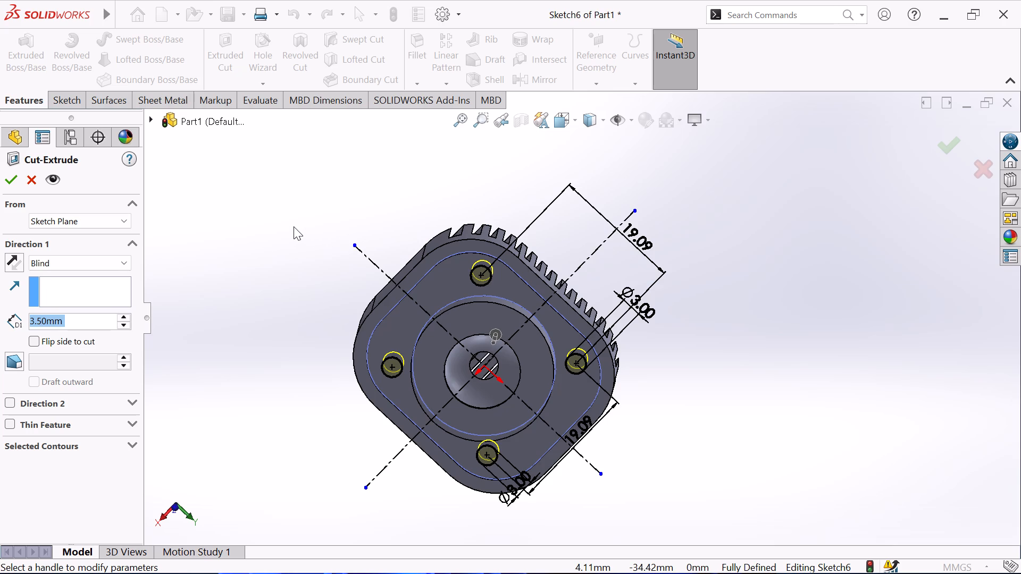
pyautogui.moveTo(294, 226); pyautogui.dragTo(256, 306, button='middle')
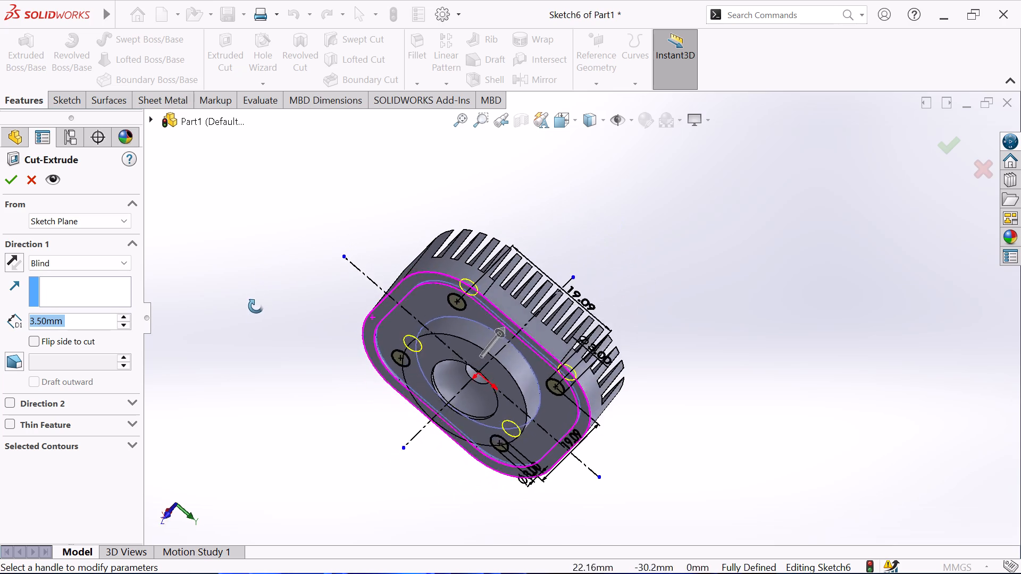
pyautogui.moveTo(256, 306); pyautogui.dragTo(202, 412, button='middle')
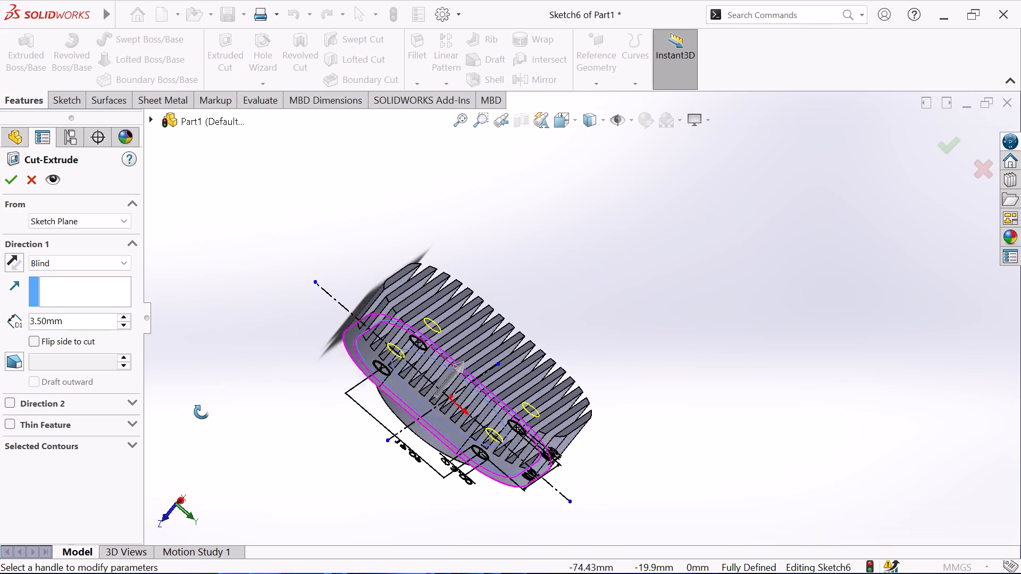
pyautogui.moveTo(202, 412); pyautogui.dragTo(201, 408, button='middle')
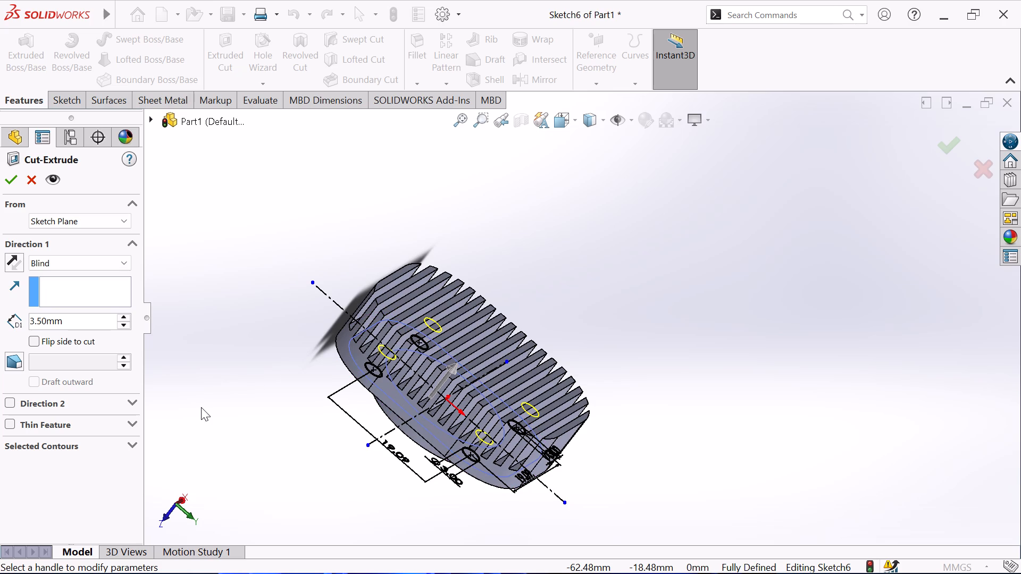
pyautogui.click(9, 185)
pyautogui.press('Escape')
# Examine the finned block from several angles, checking the fins, corner holes and Front Plane location.
pyautogui.moveTo(302, 220); pyautogui.dragTo(258, 357, button='middle')
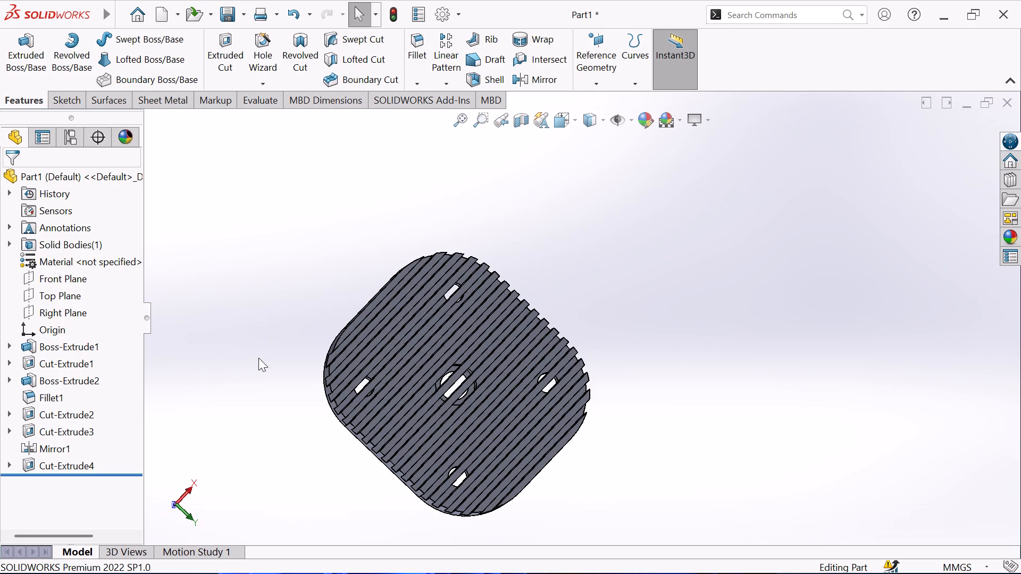
pyautogui.moveTo(274, 355); pyautogui.dragTo(334, 276, button='middle')
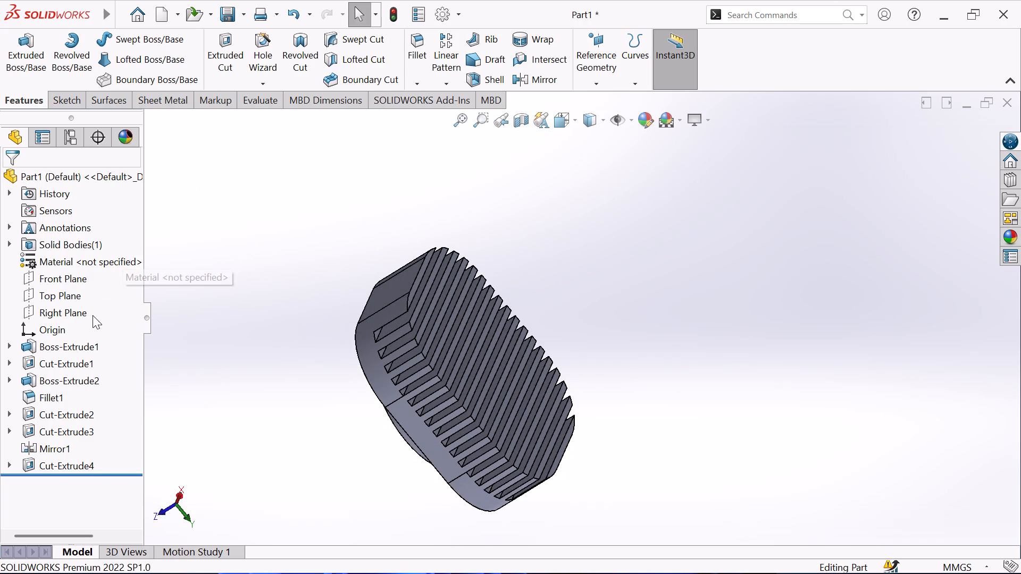
pyautogui.click(70, 279)
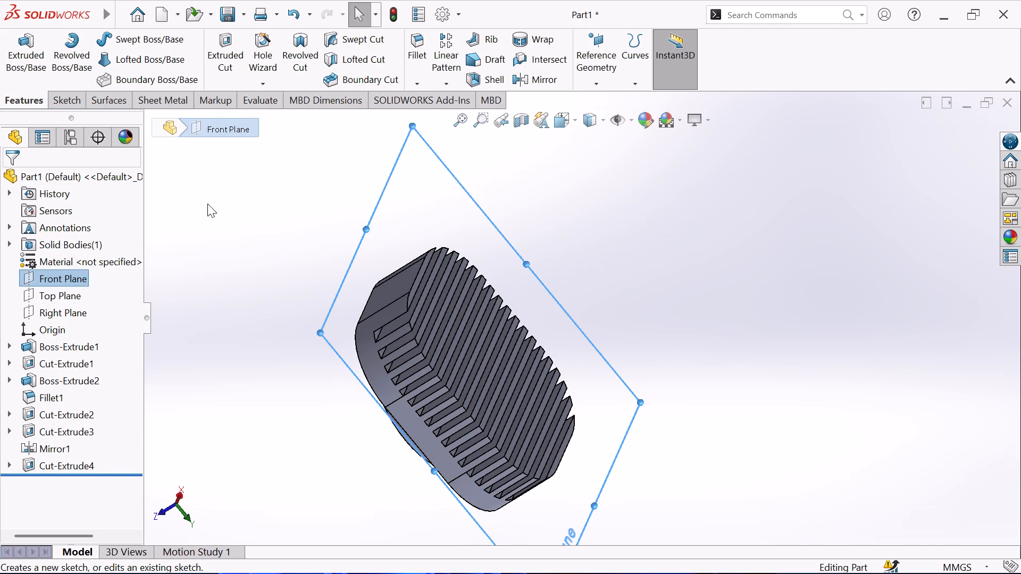
pyautogui.moveTo(210, 204); pyautogui.dragTo(274, 276, button='middle')
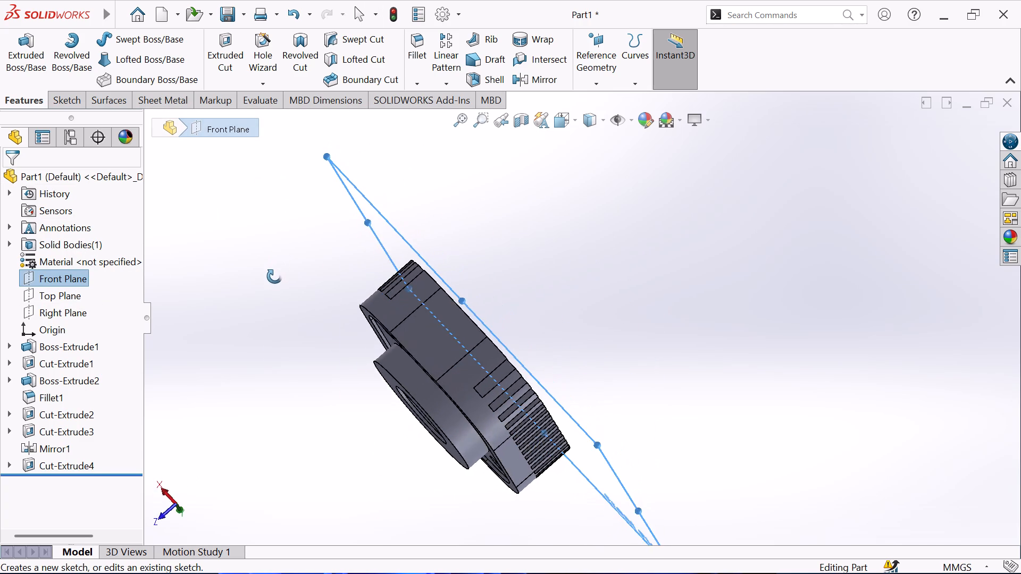
pyautogui.moveTo(274, 276); pyautogui.dragTo(205, 289, button='middle')
pyautogui.press('Escape')
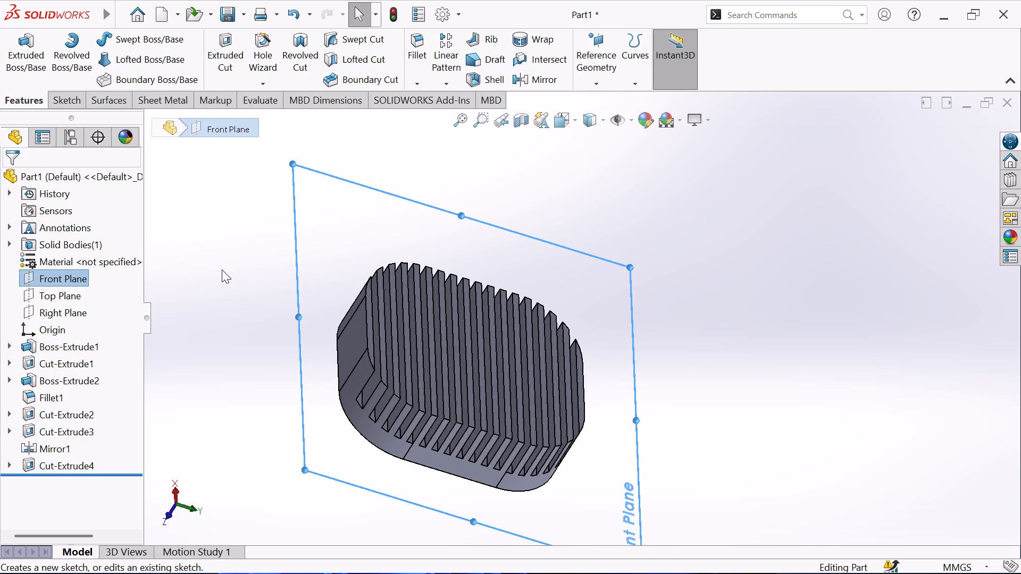
pyautogui.scroll(1, 225, 262)
pyautogui.moveTo(225, 262); pyautogui.dragTo(203, 312, button='middle')
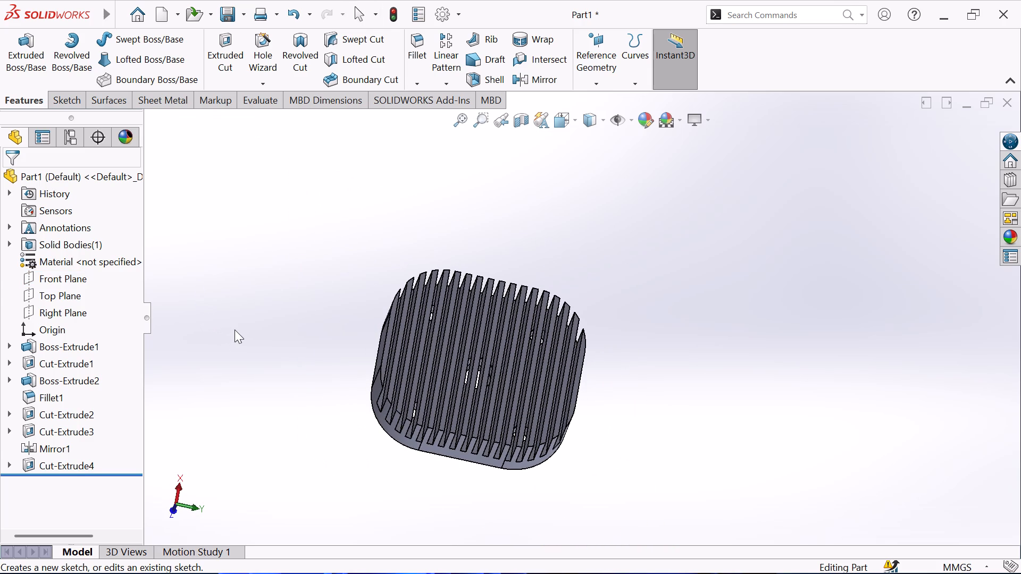
pyautogui.moveTo(238, 326); pyautogui.dragTo(252, 305, button='middle')
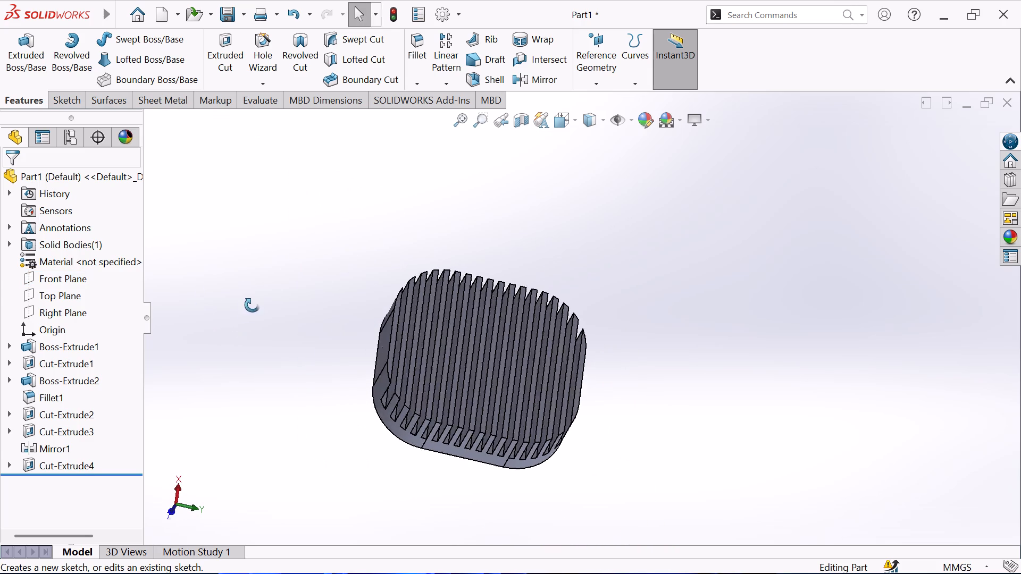
pyautogui.moveTo(252, 305); pyautogui.dragTo(290, 230, button='middle')
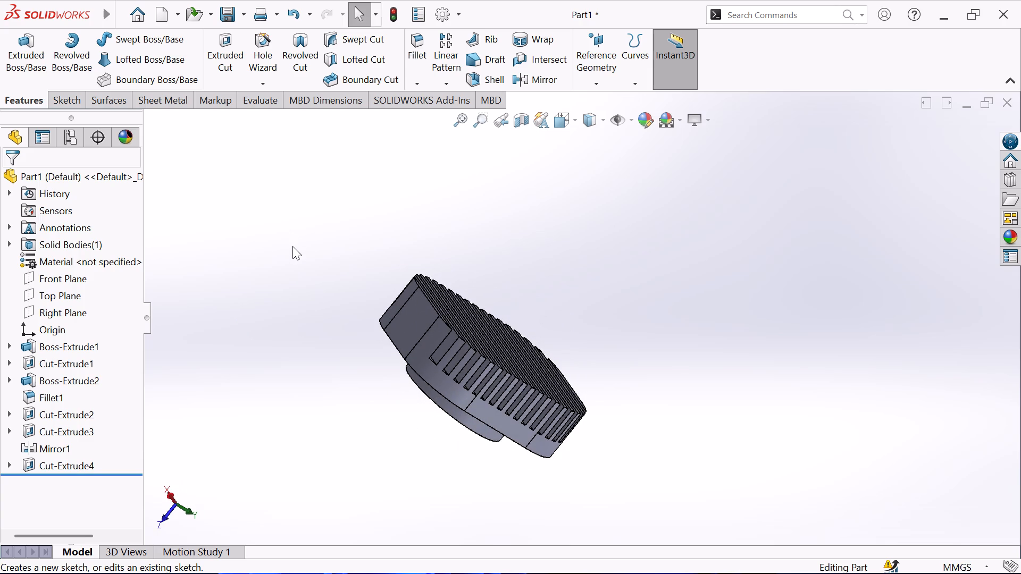
pyautogui.moveTo(292, 247); pyautogui.dragTo(392, 350, button='middle')
pyautogui.moveTo(348, 247); pyautogui.dragTo(236, 342, button='middle')
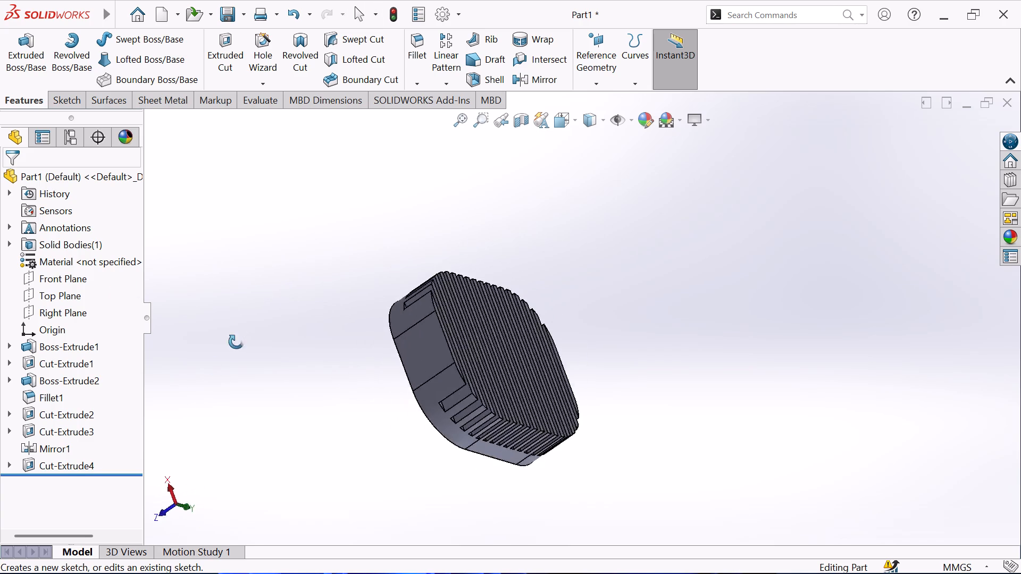
pyautogui.moveTo(236, 342); pyautogui.dragTo(199, 400, button='middle')
# On the central groove's floor face, sketch two concentric circles at the origin, about 11 mm and 8.3 mm in diameter.
pyautogui.scroll(-2, 367, 350)
pyautogui.moveTo(960, 417); pyautogui.dragTo(877, 373, button='middle')
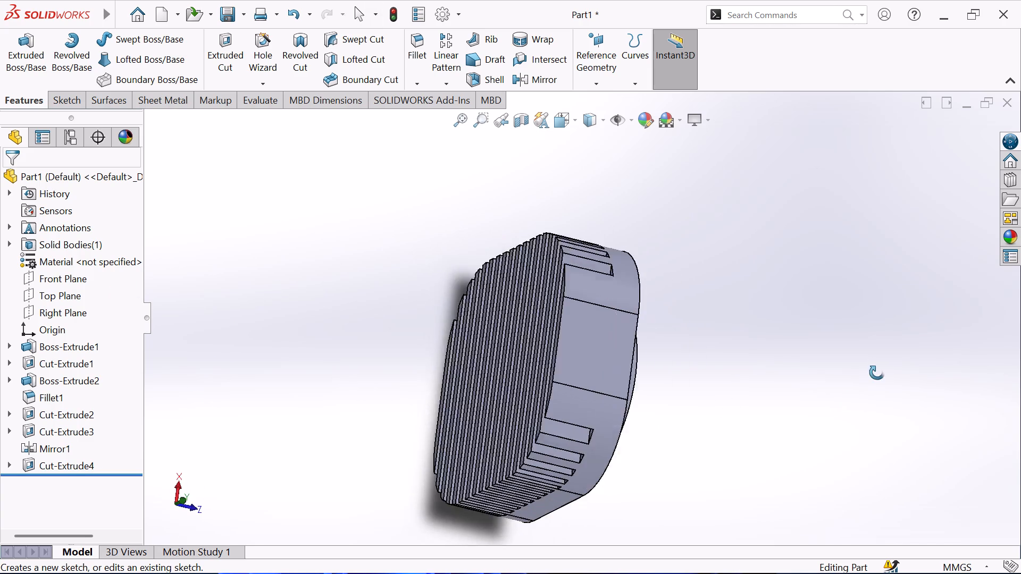
pyautogui.moveTo(877, 373); pyautogui.dragTo(952, 421, button='middle')
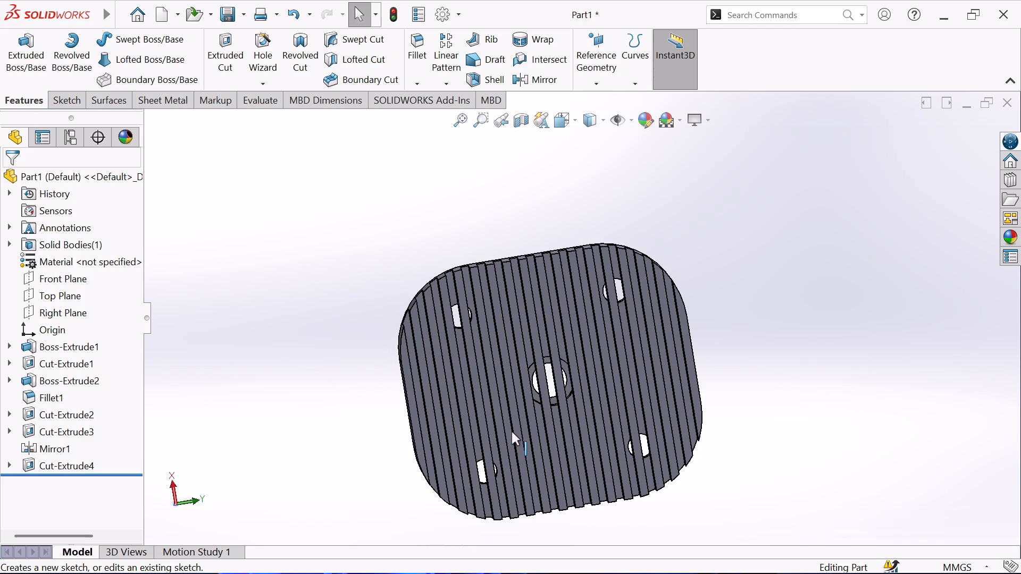
pyautogui.click(559, 426)
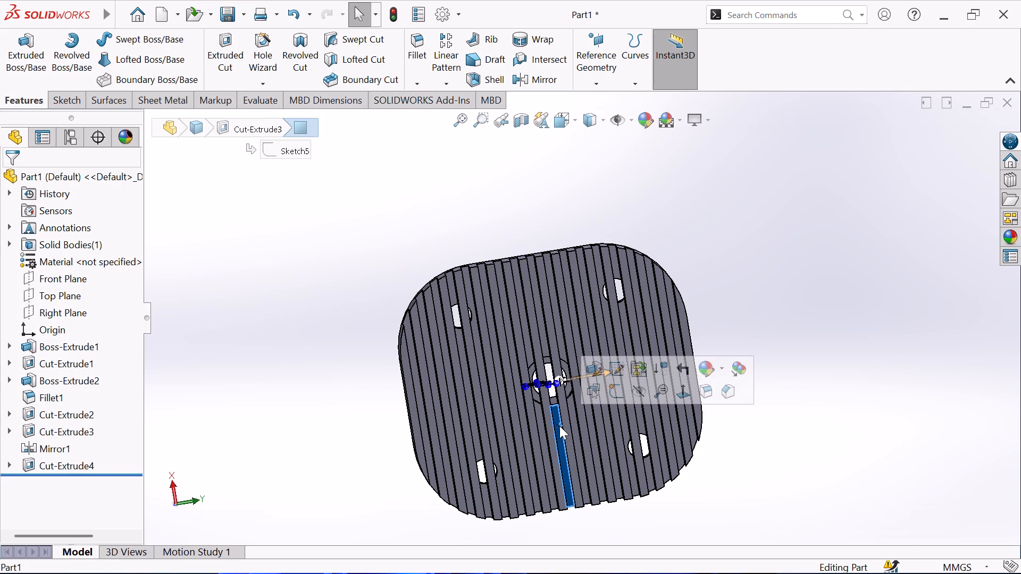
pyautogui.click(69, 108)
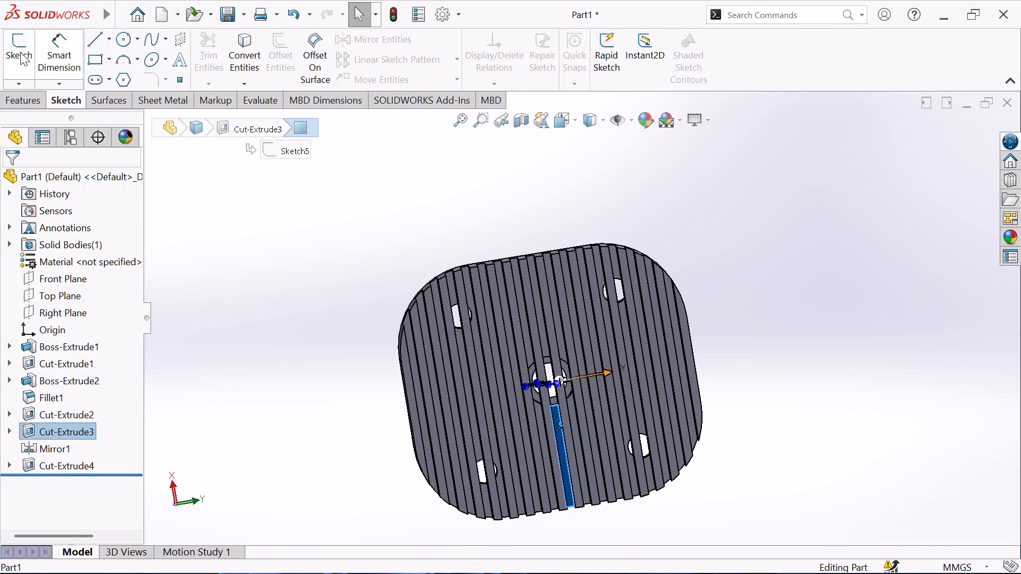
pyautogui.click(20, 52)
pyautogui.scroll(-2, 514, 274)
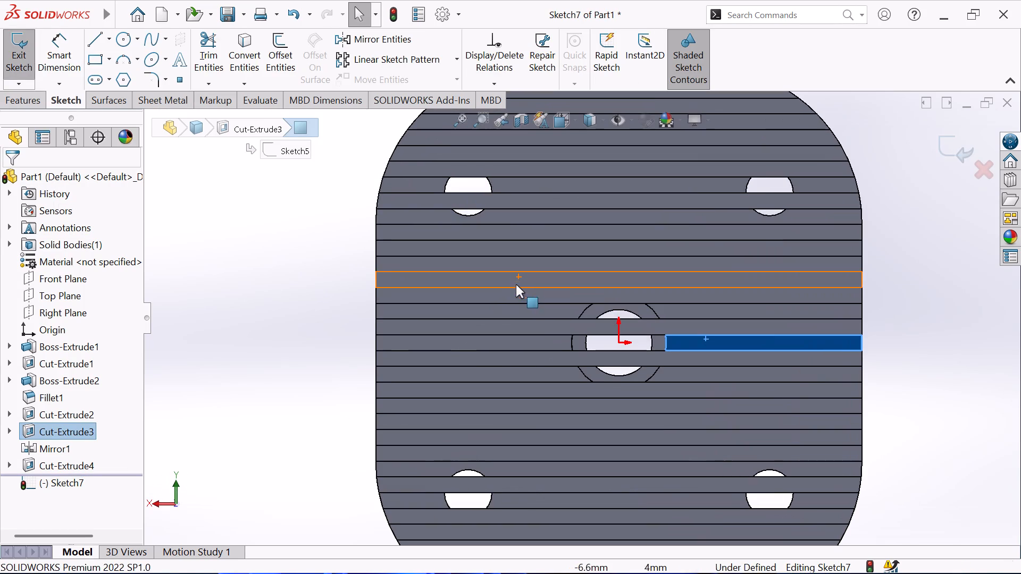
pyautogui.click(126, 38)
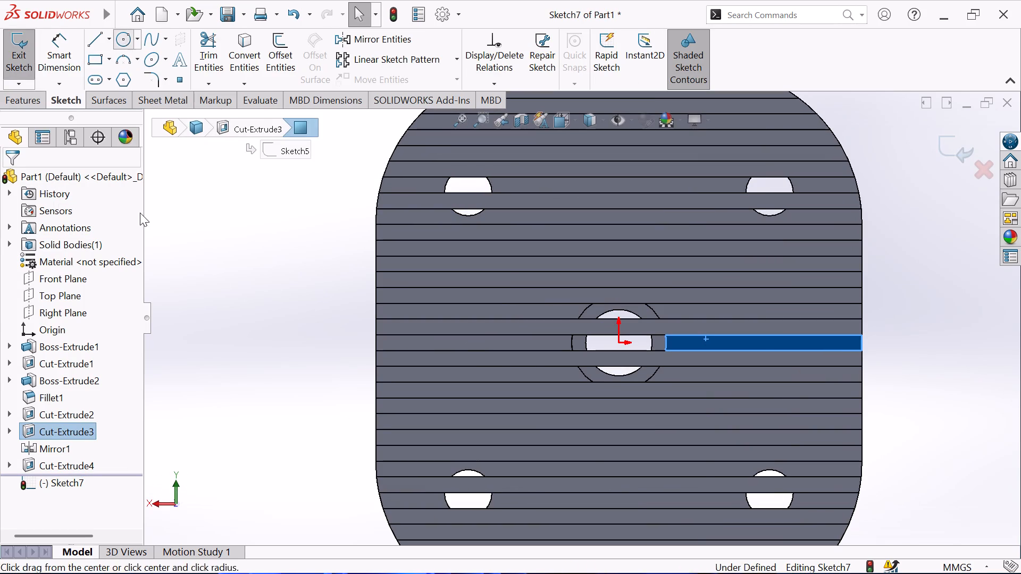
pyautogui.click(621, 343)
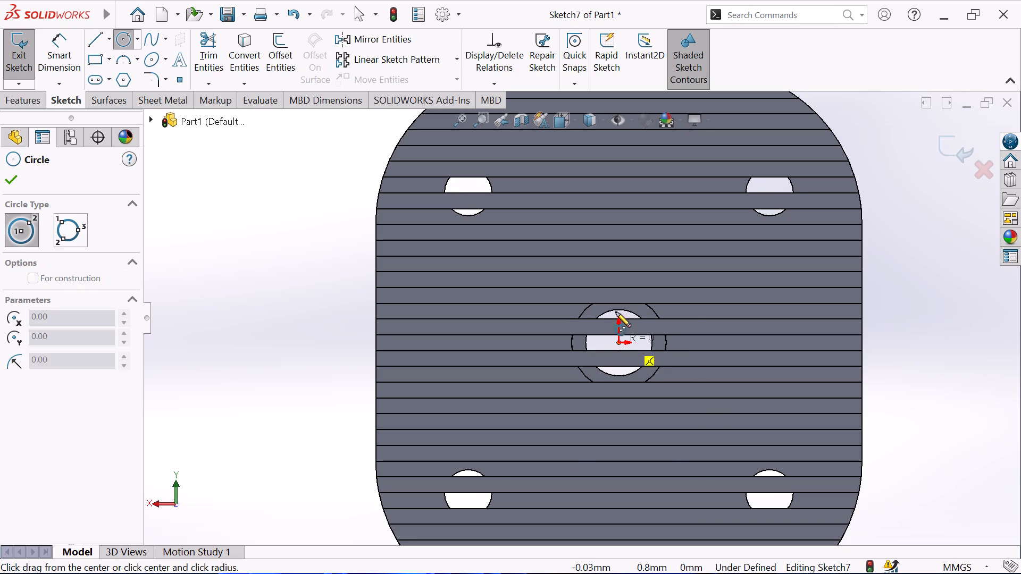
pyautogui.click(630, 254)
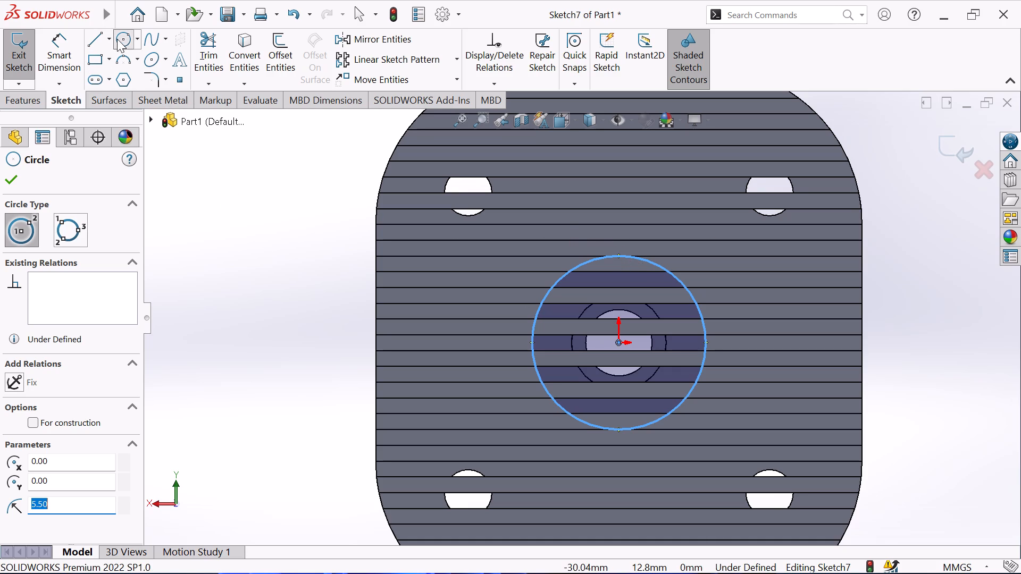
pyautogui.click(618, 344)
pyautogui.click(623, 277)
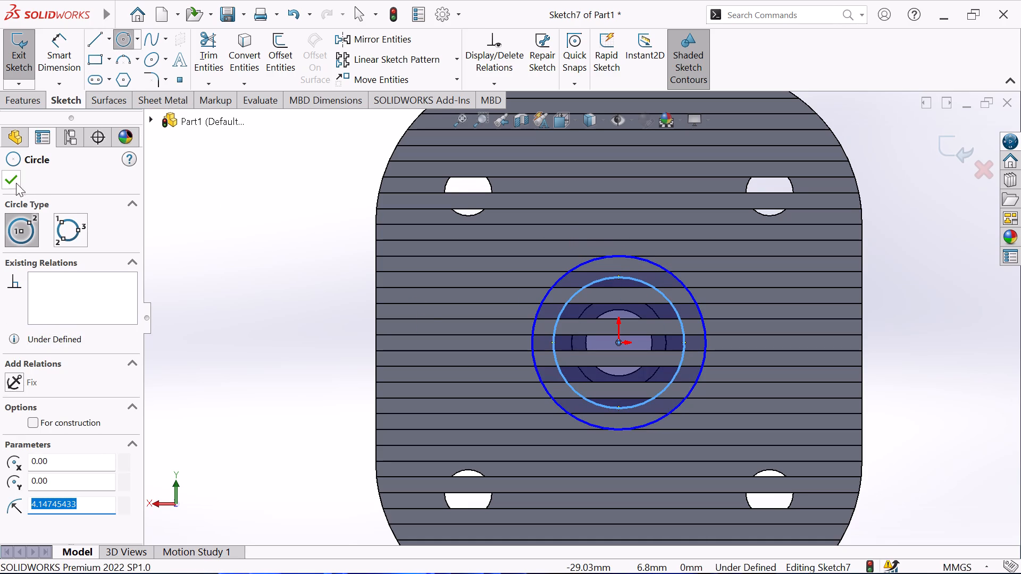
pyautogui.click(8, 180)
# Dimension the larger concentric circle's diameter to 6 mm and the other circle's diameter to 11.2 mm.
pyautogui.click(68, 58)
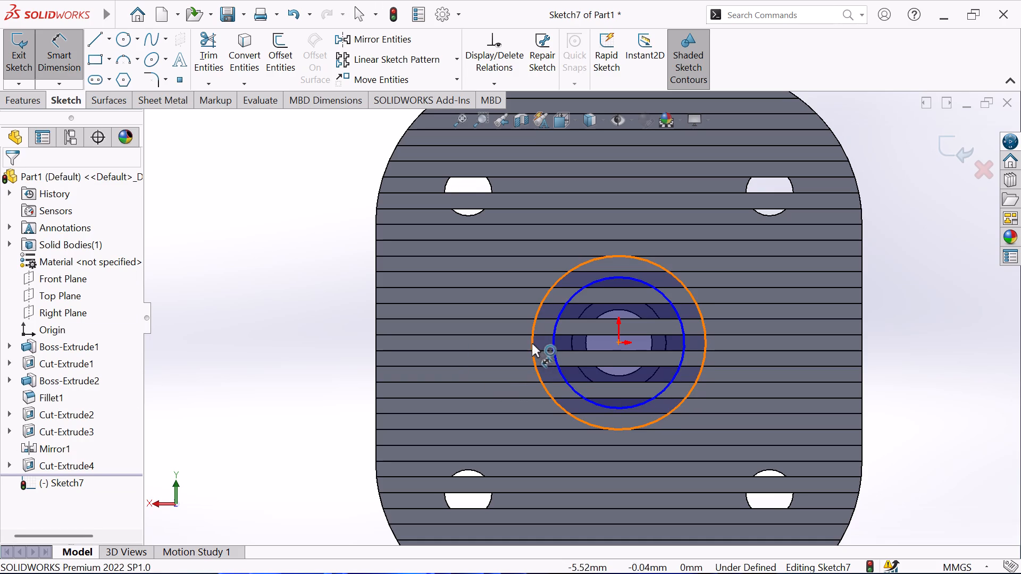
pyautogui.click(532, 343)
pyautogui.click(447, 358)
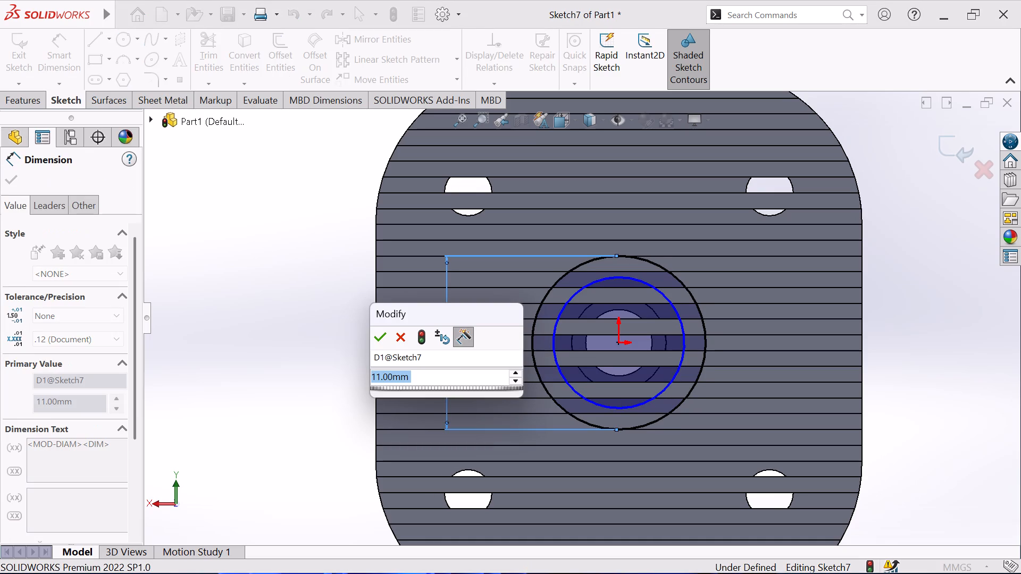
pyautogui.press('6')
pyautogui.press('Return')
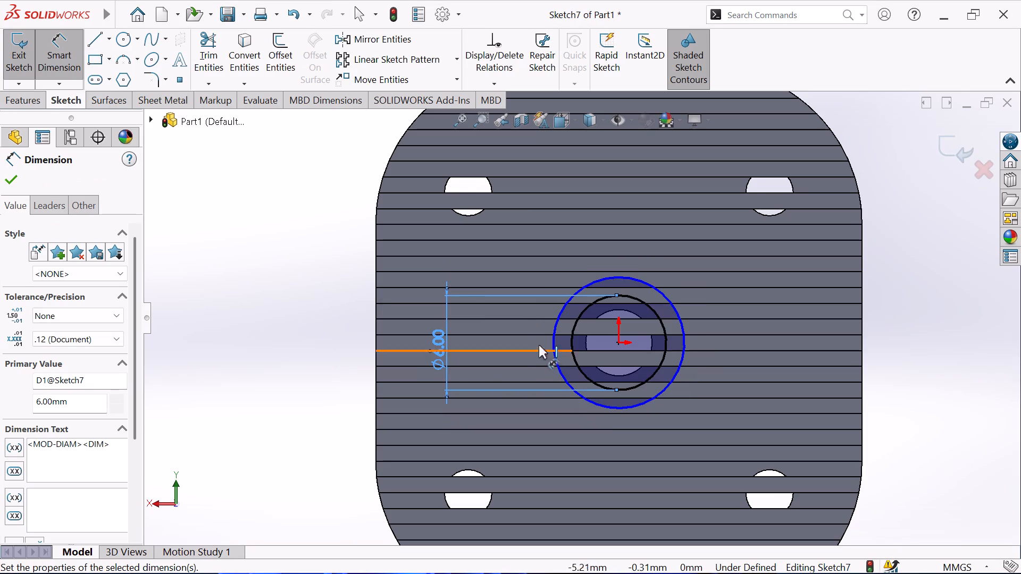
pyautogui.click(555, 328)
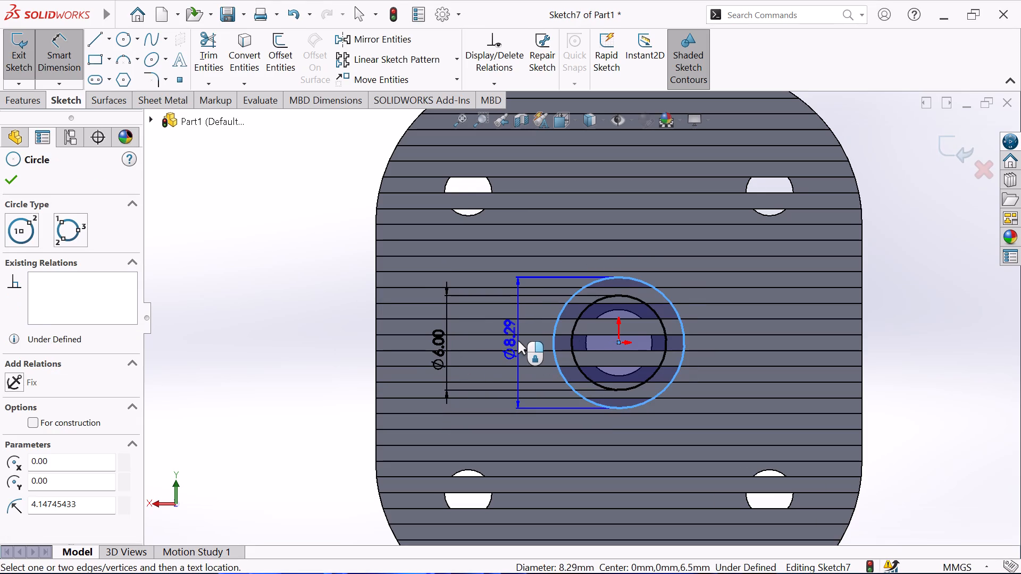
pyautogui.click(518, 341)
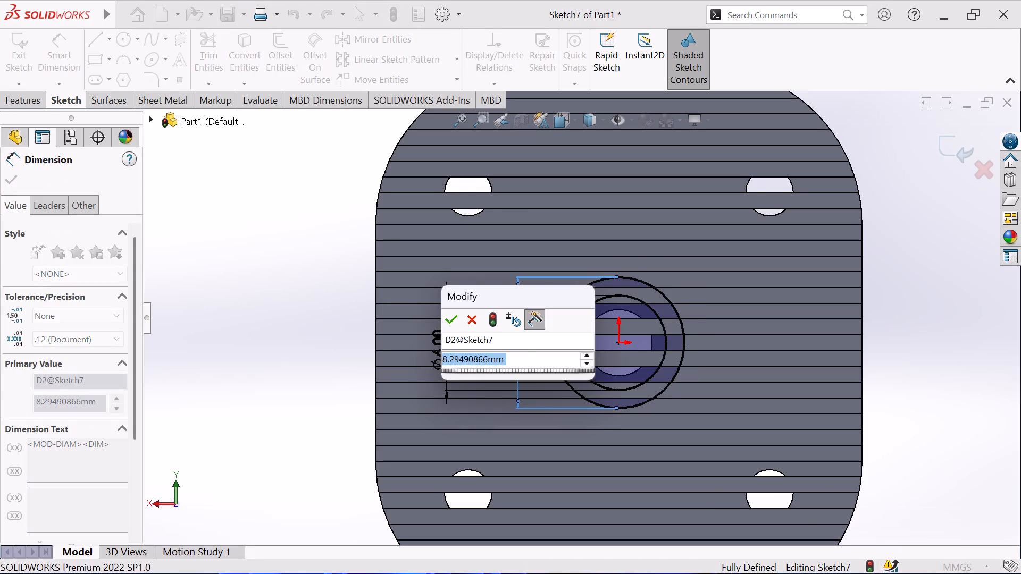
pyautogui.write('11.2')
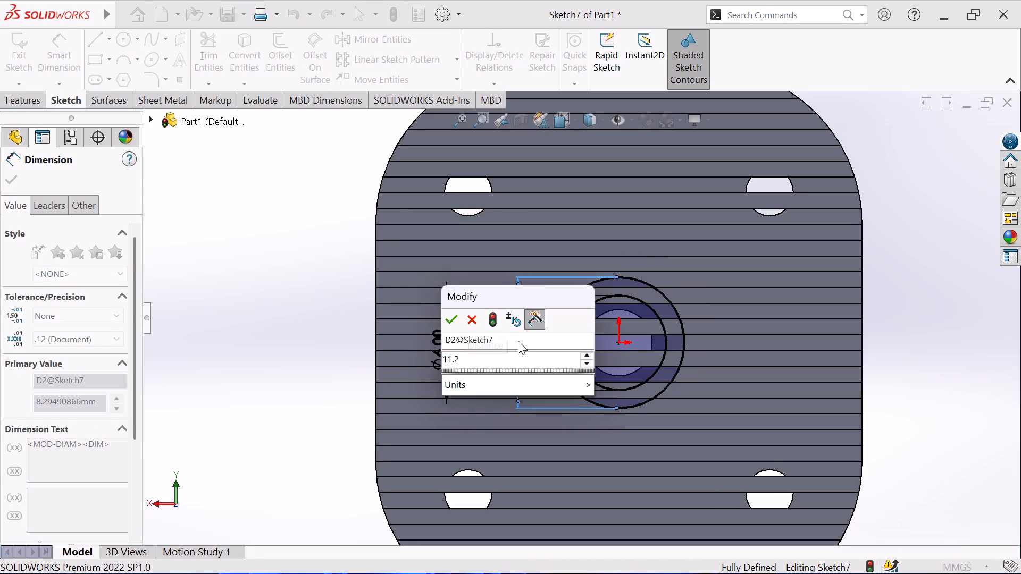
pyautogui.press('Return')
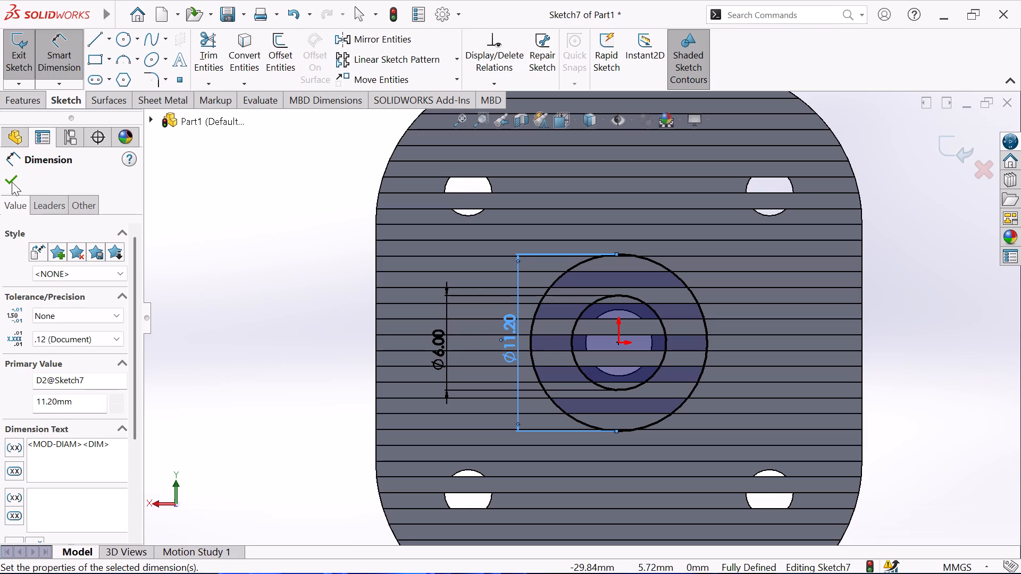
# Delete the 6 mm circle from the sketch, along with its diameter dimension.
pyautogui.click(12, 182)
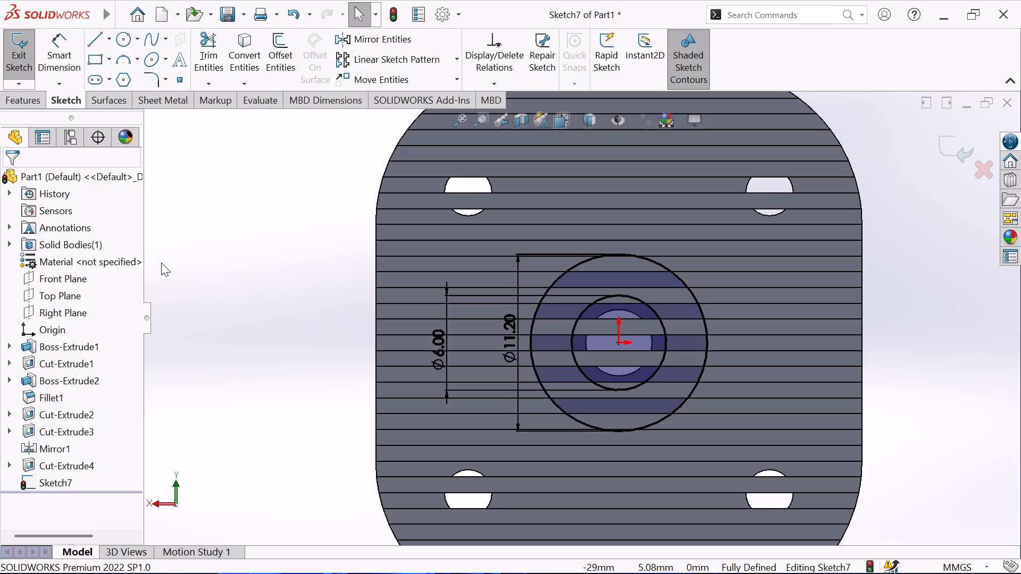
pyautogui.click(593, 307)
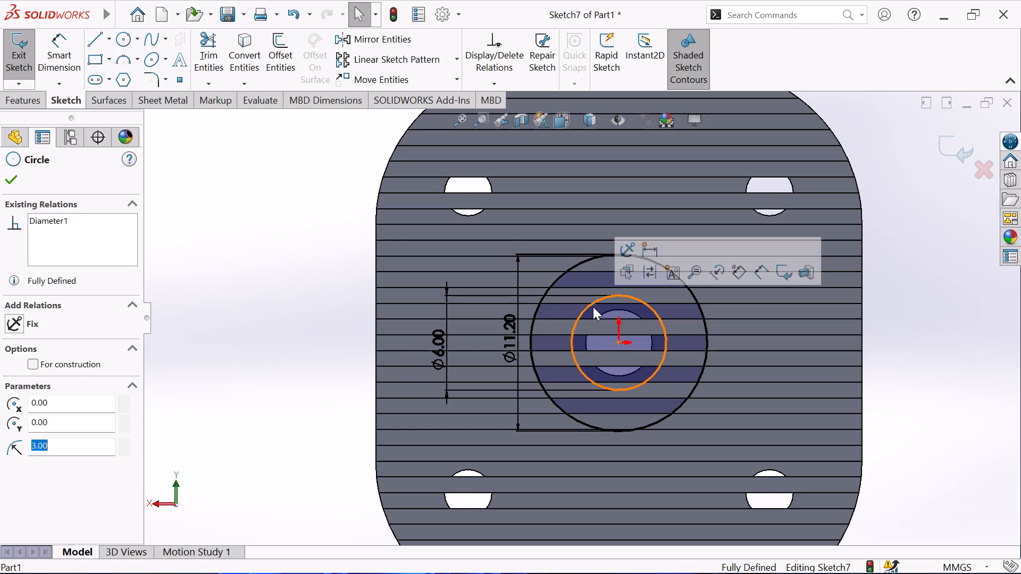
pyautogui.press('Delete')
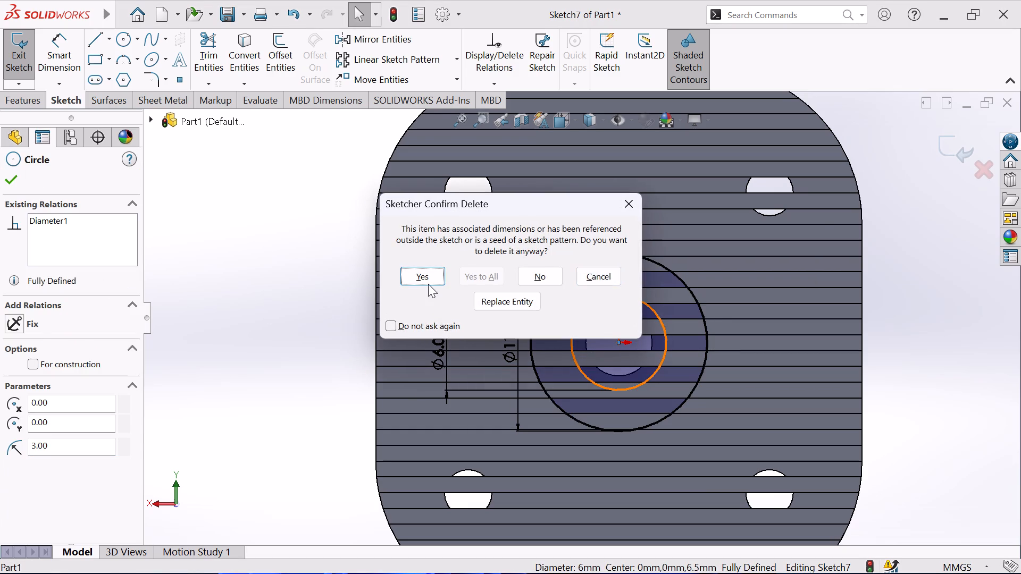
pyautogui.click(429, 281)
# Cut-extrude the 11.2 mm circle Through All in the reversed direction, outward through the central fins.
pyautogui.click(22, 105)
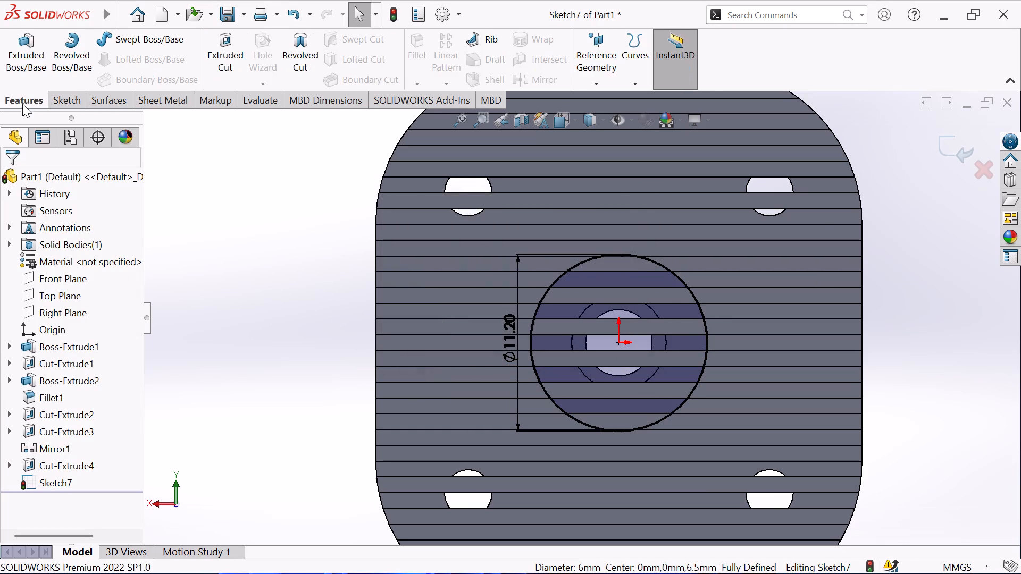
pyautogui.click(225, 54)
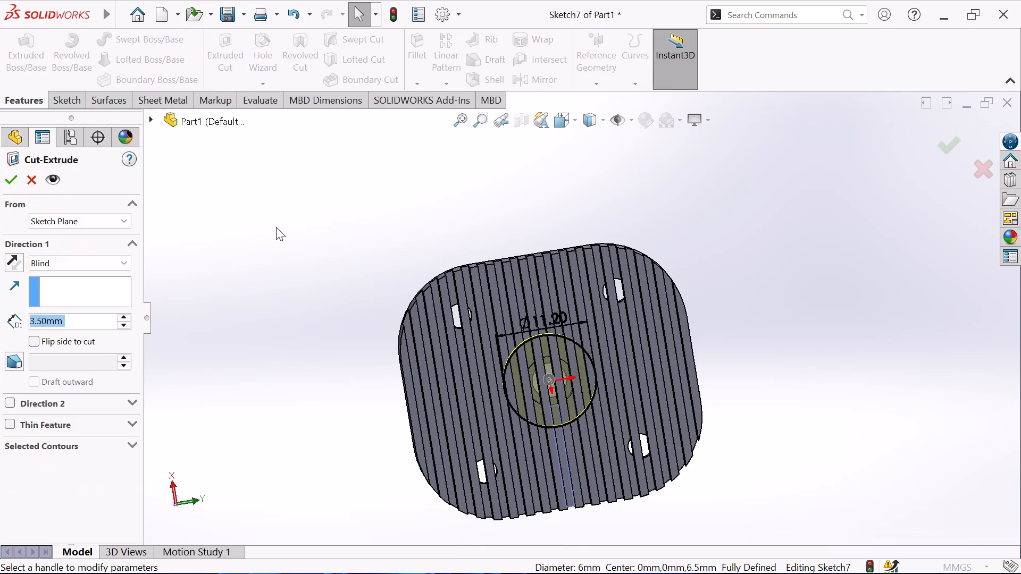
pyautogui.moveTo(276, 227); pyautogui.dragTo(359, 250, button='middle')
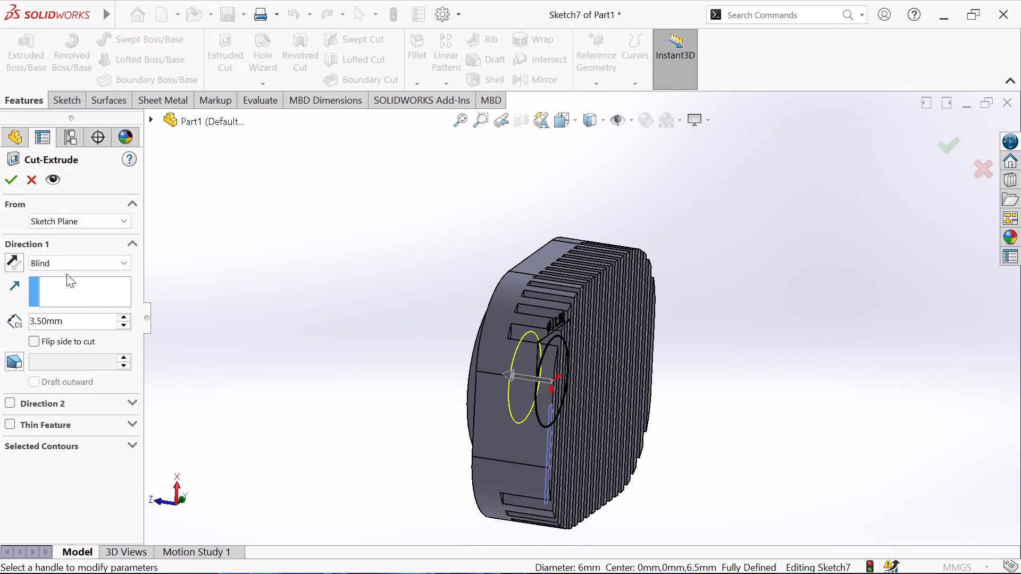
pyautogui.click(15, 261)
pyautogui.click(120, 260)
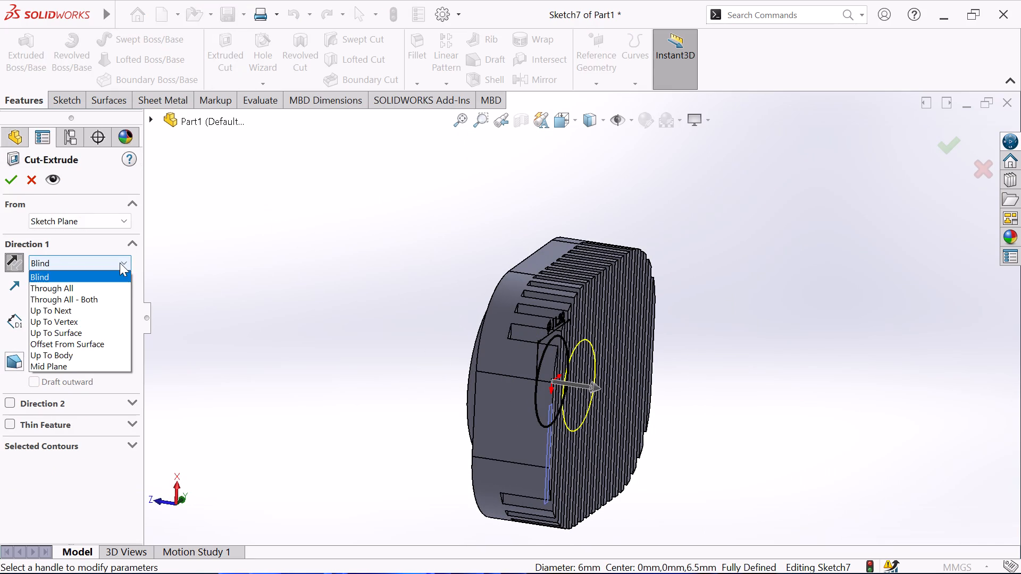
pyautogui.click(102, 289)
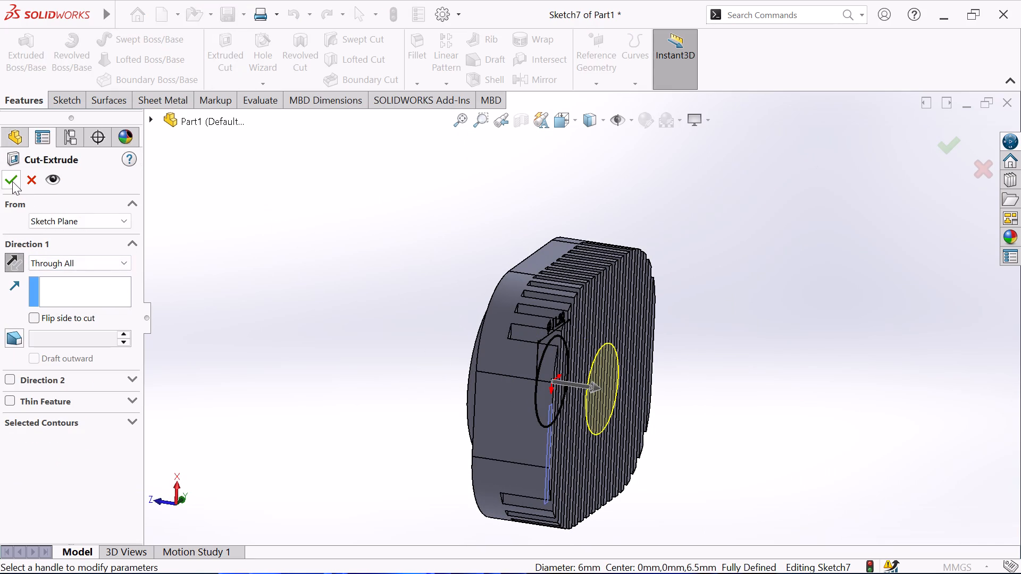
pyautogui.click(12, 181)
pyautogui.press('Escape')
# On the groove floor face around the centre hole, sketch a circle about 5.4 mm in diameter, concentric with the upper-left corner hole.
pyautogui.moveTo(182, 243); pyautogui.dragTo(100, 241, button='middle')
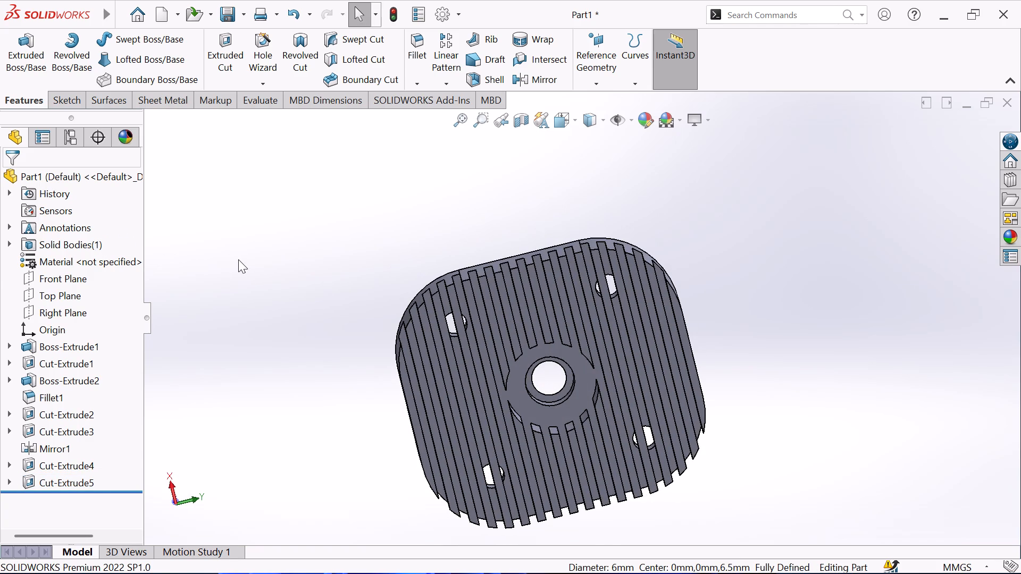
pyautogui.press('Escape')
pyautogui.moveTo(238, 248); pyautogui.dragTo(242, 193, button='middle')
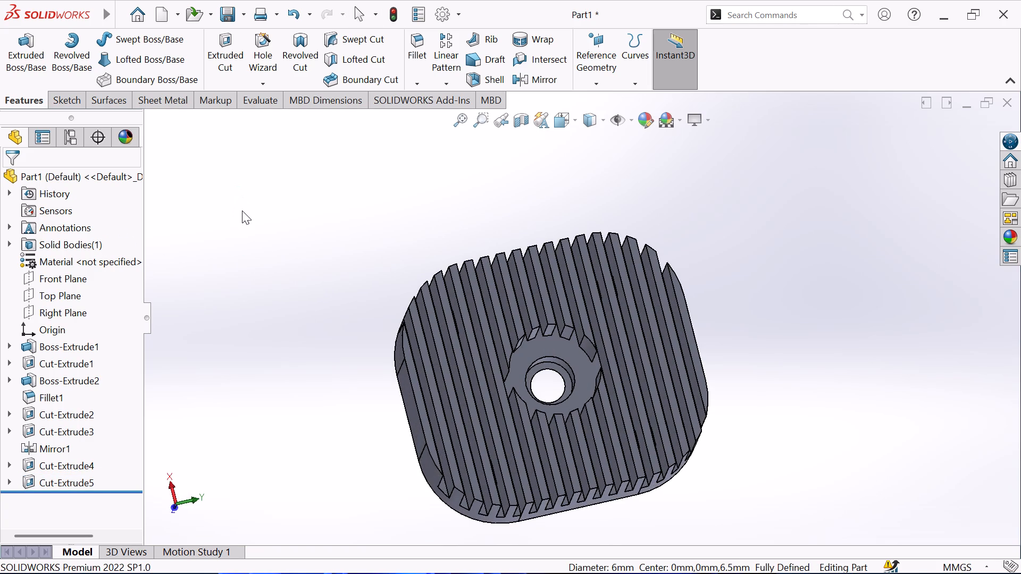
pyautogui.click(537, 345)
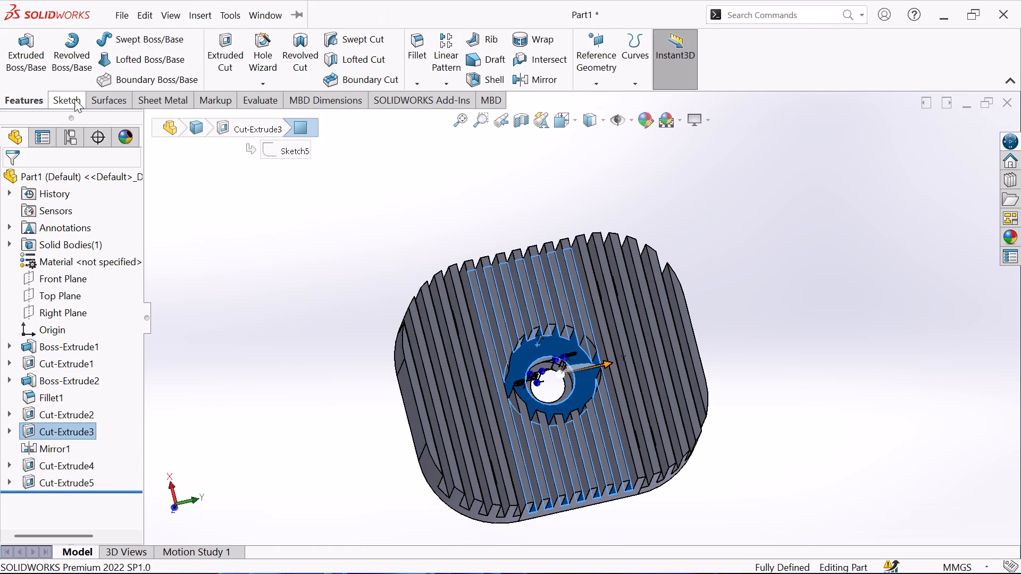
pyautogui.click(74, 99)
pyautogui.click(17, 37)
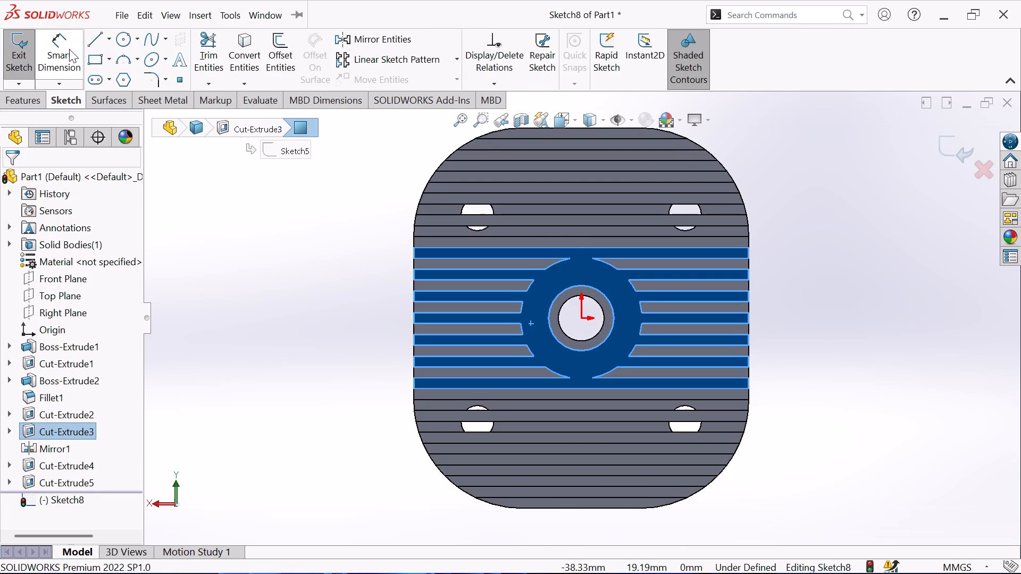
pyautogui.click(123, 39)
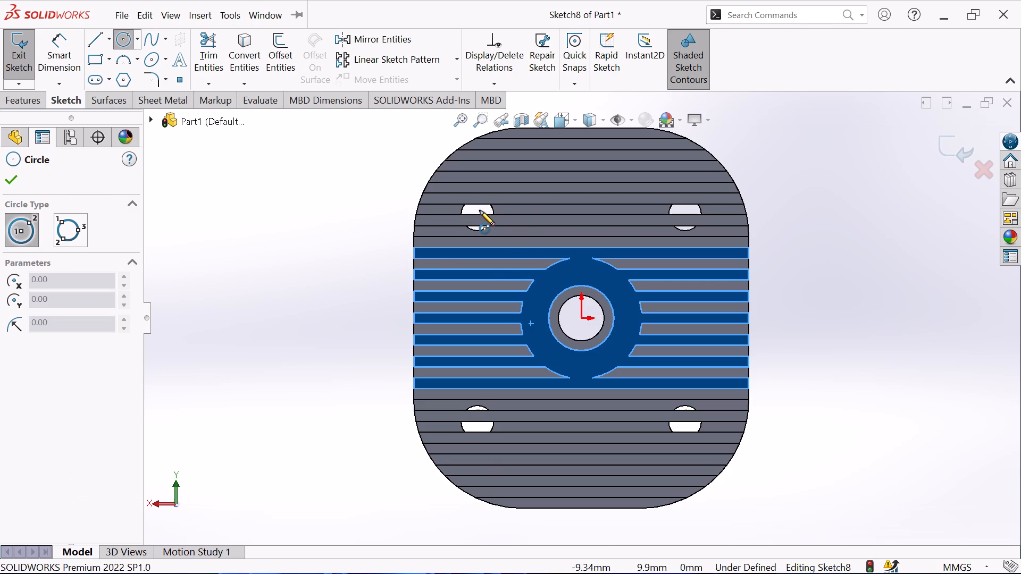
pyautogui.scroll(-1, 482, 221)
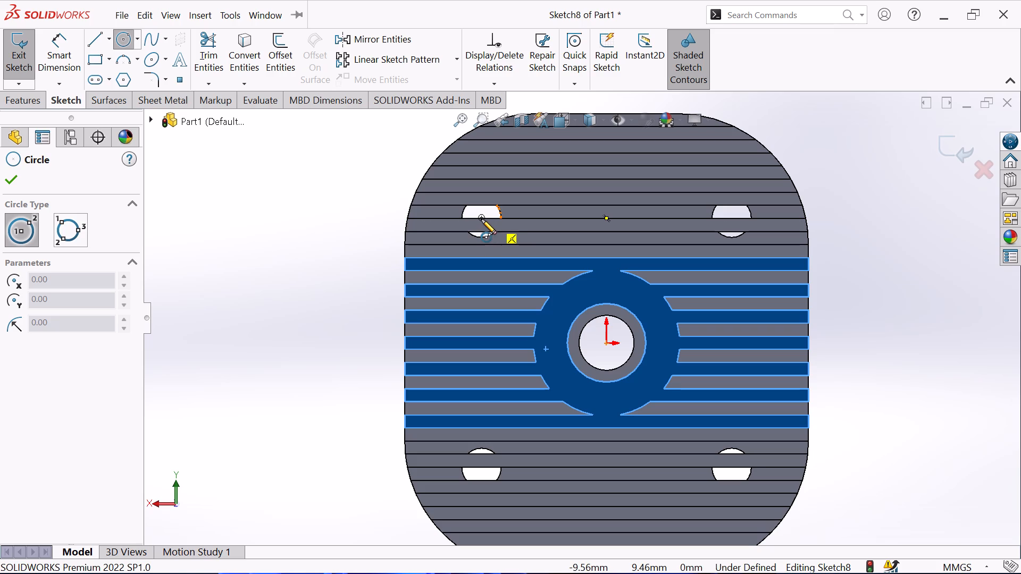
pyautogui.click(481, 219)
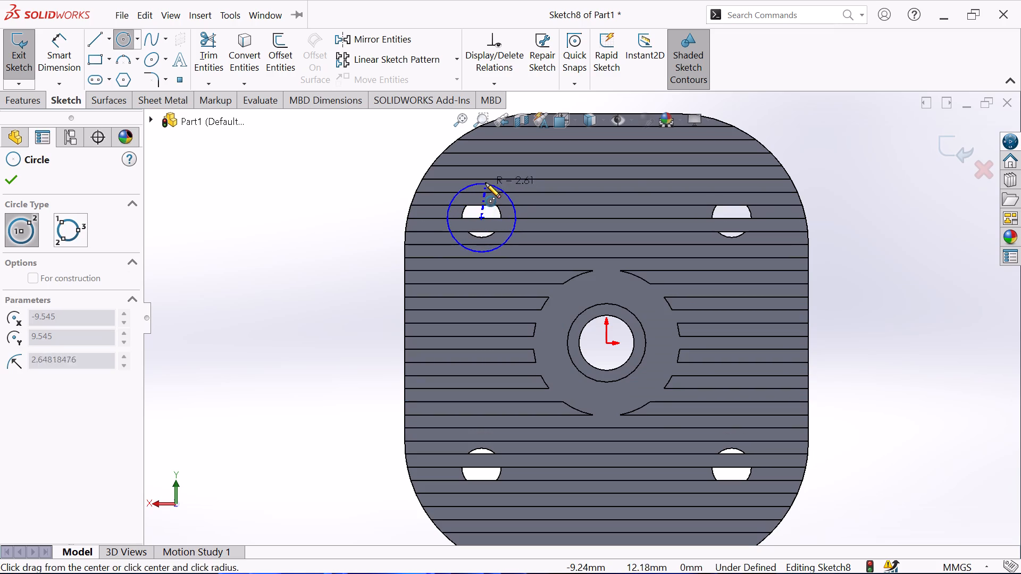
pyautogui.click(486, 183)
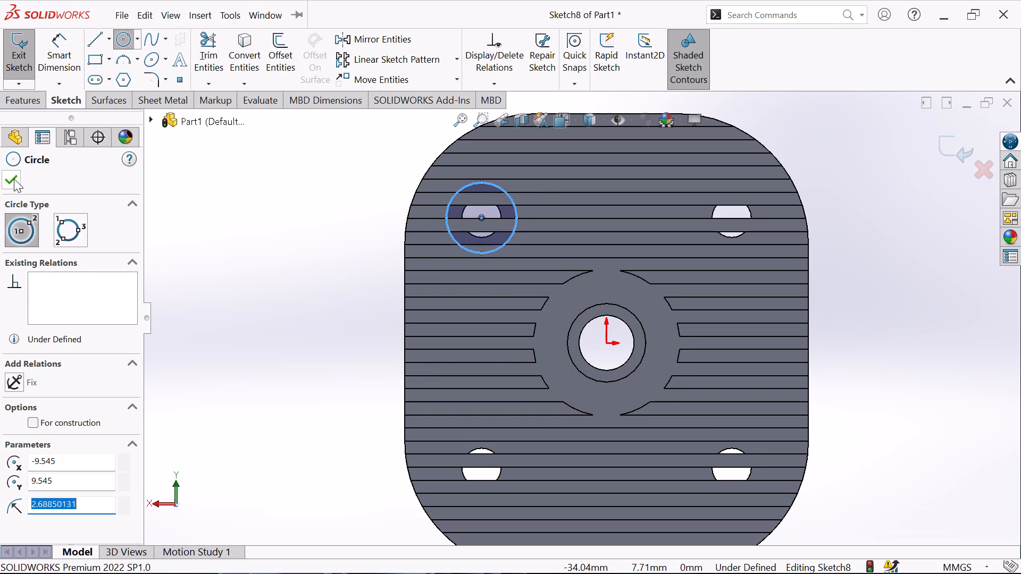
pyautogui.click(14, 179)
# Dimension the diameter of the circle around the upper-left corner hole to 6 mm.
pyautogui.click(68, 53)
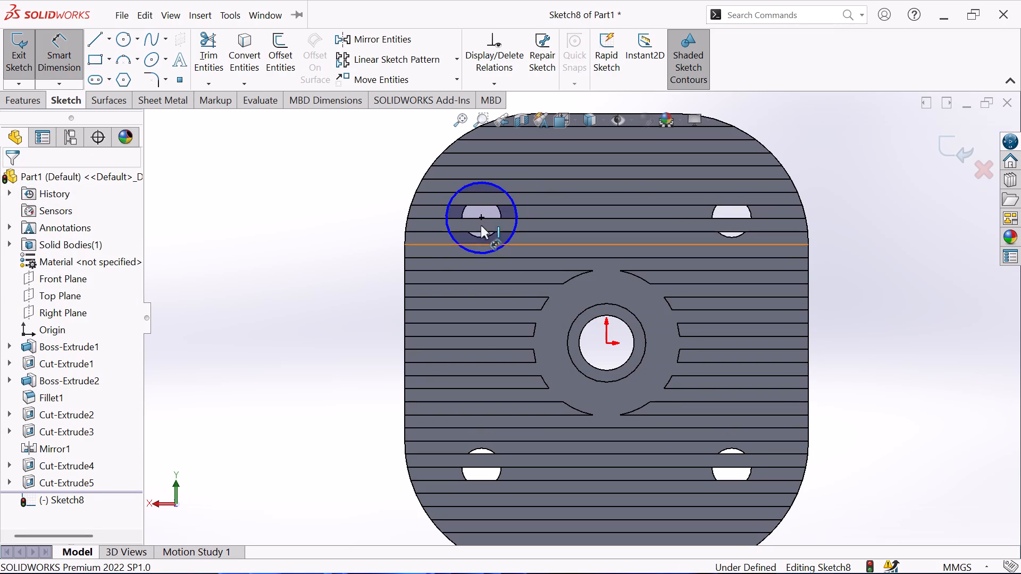
pyautogui.click(458, 196)
pyautogui.click(344, 222)
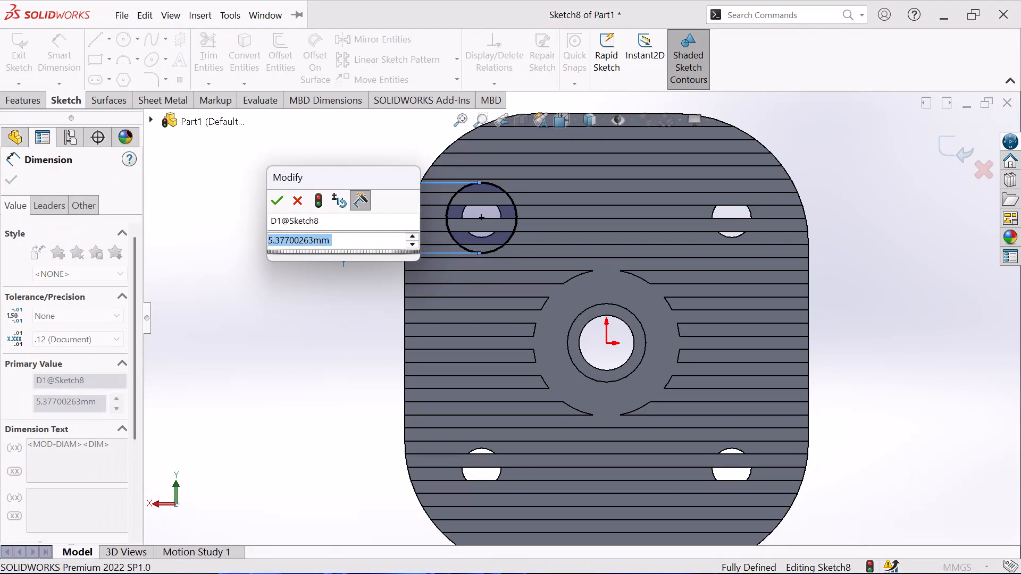
pyautogui.press('6')
pyautogui.press('Return')
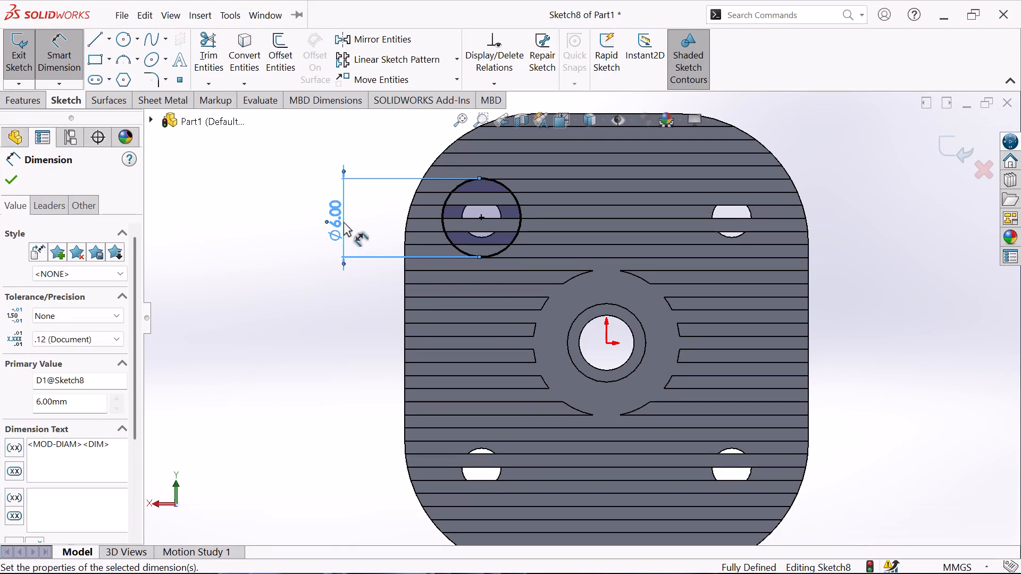
pyautogui.scroll(1, 287, 281)
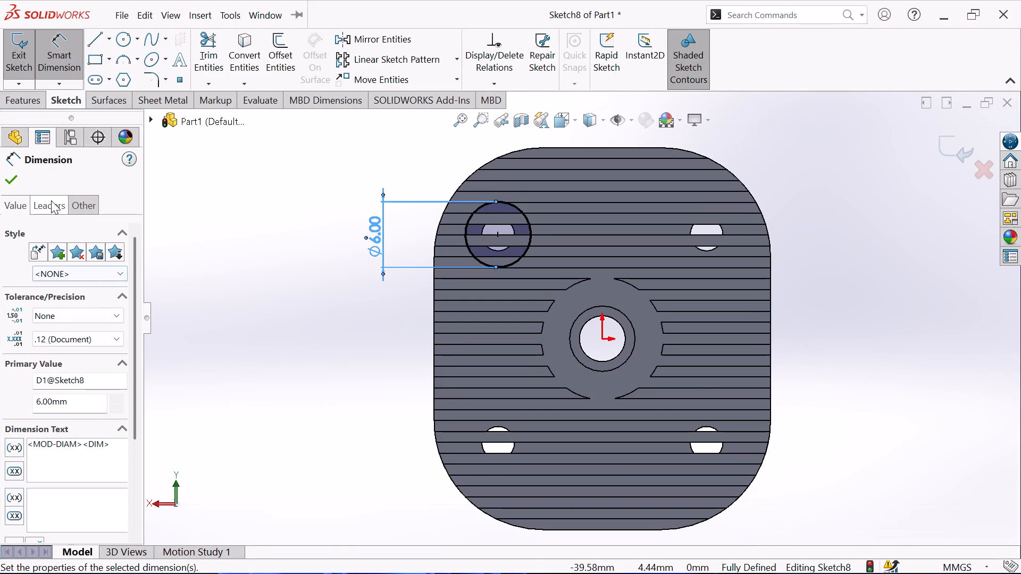
pyautogui.click(16, 178)
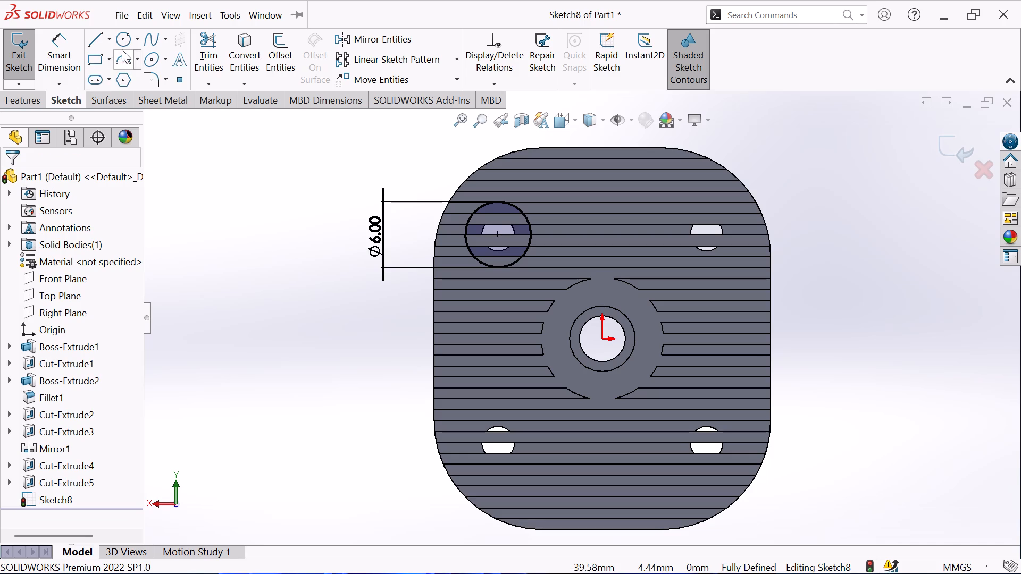
# Sketch circles centred on the upper-right, lower-left and lower-right corner holes, about 6.6, 5.2 and 4.7 mm in diameter respectively.
pyautogui.click(123, 44)
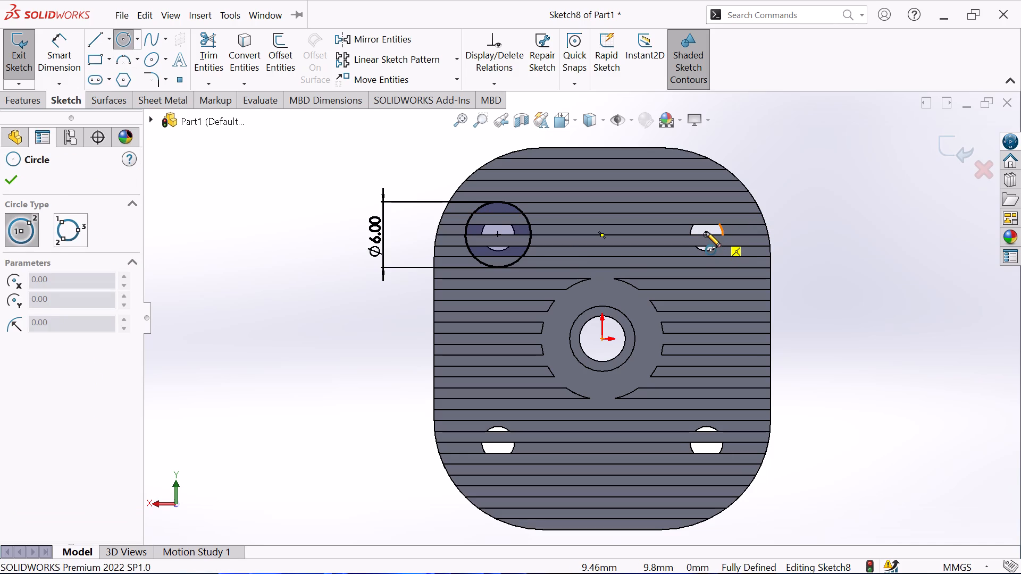
pyautogui.click(706, 232)
pyautogui.click(705, 198)
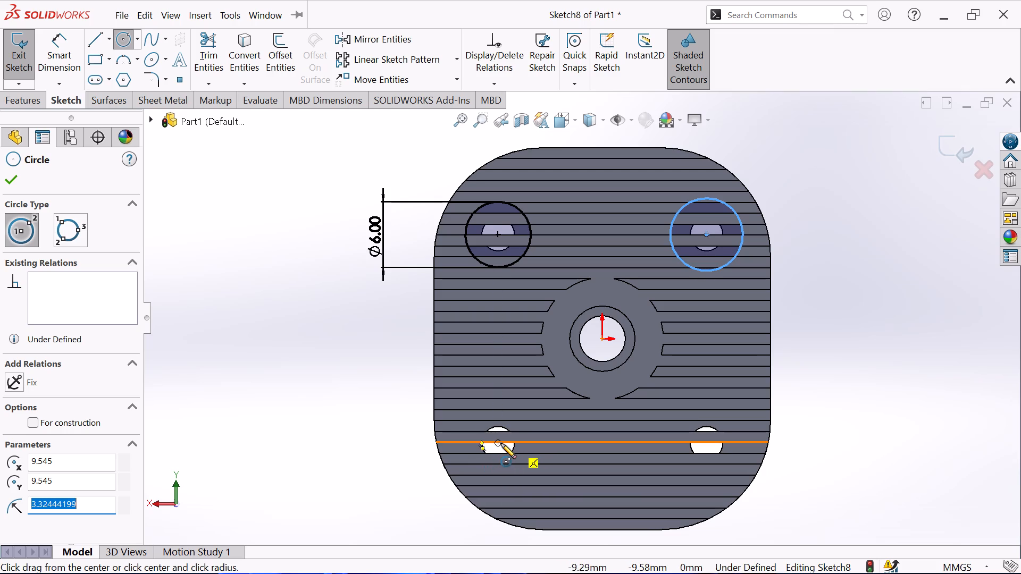
pyautogui.click(497, 444)
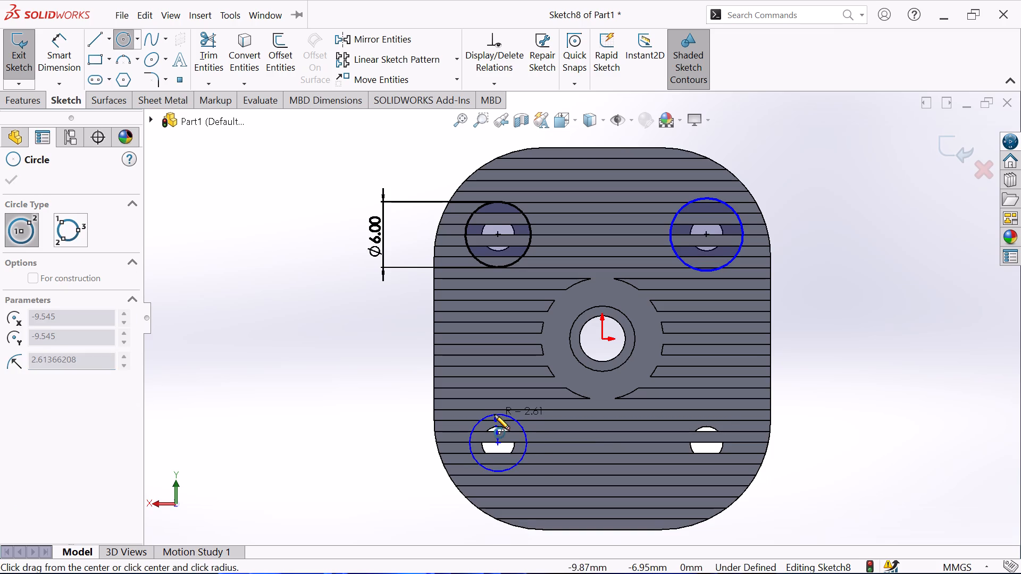
pyautogui.click(495, 415)
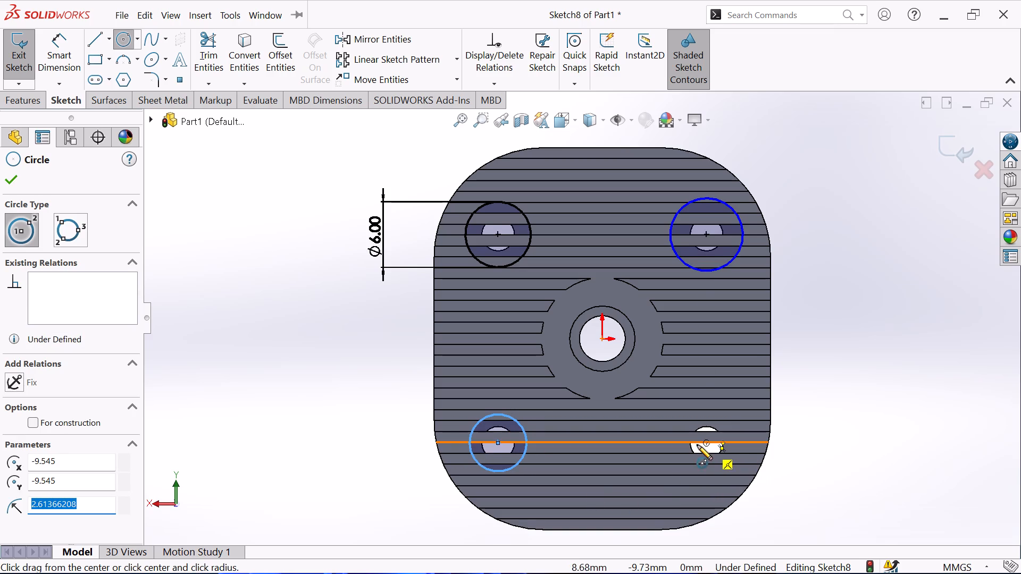
pyautogui.click(707, 443)
pyautogui.click(708, 417)
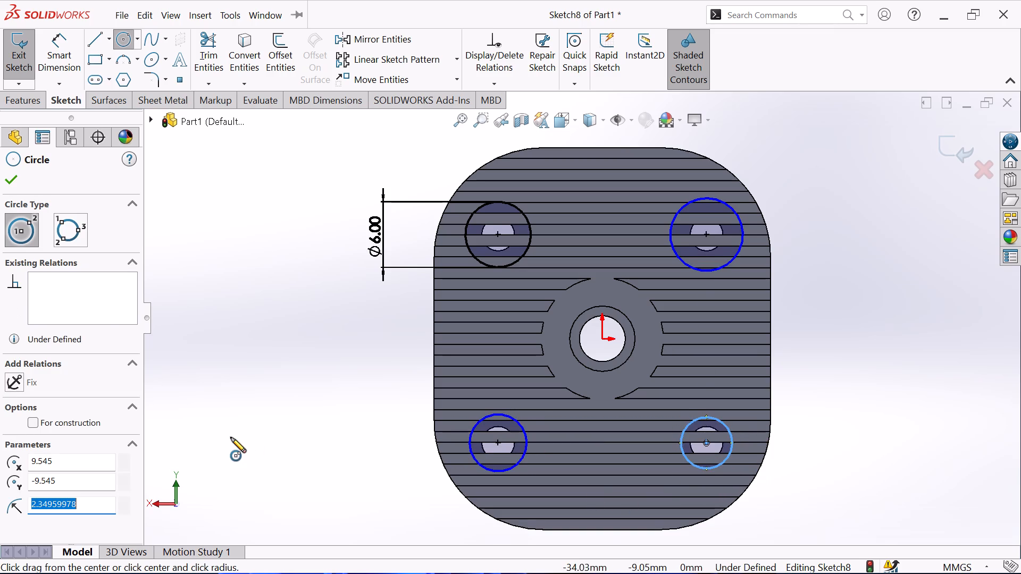
pyautogui.click(13, 178)
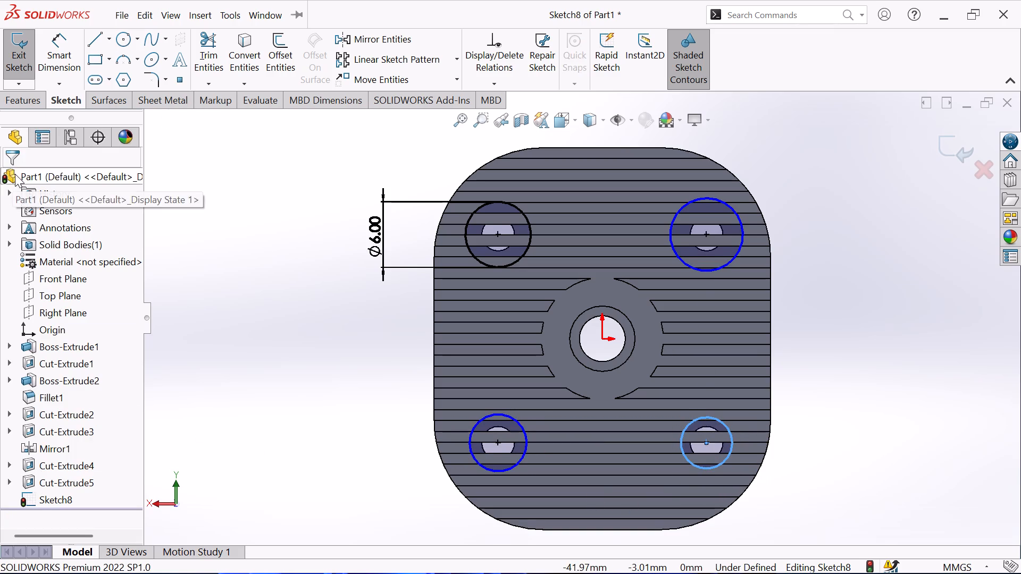
# Dimension the diameters of the upper-right, lower-right and lower-left circles to 6 mm each.
pyautogui.click(58, 51)
pyautogui.click(742, 226)
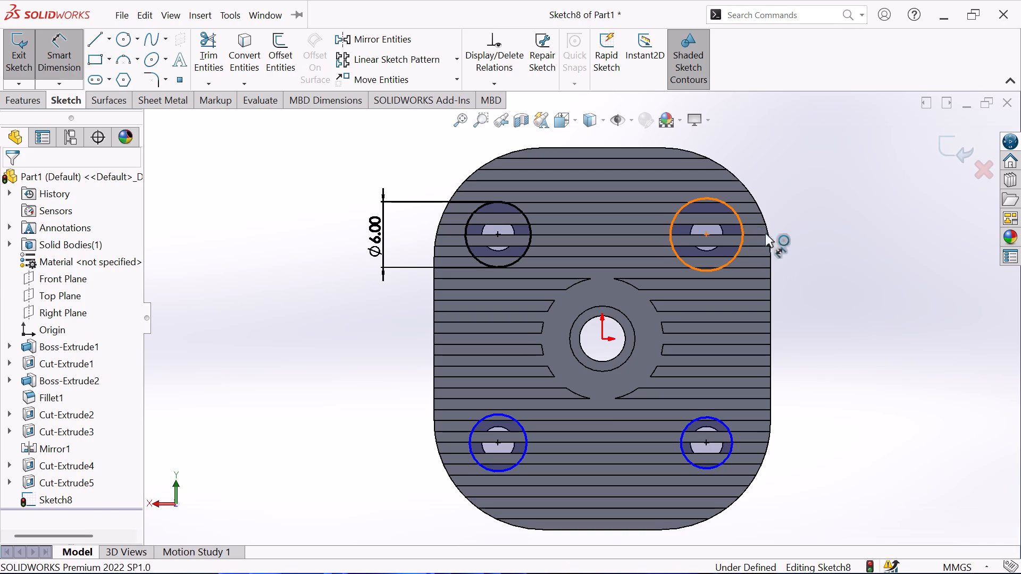
pyautogui.click(838, 239)
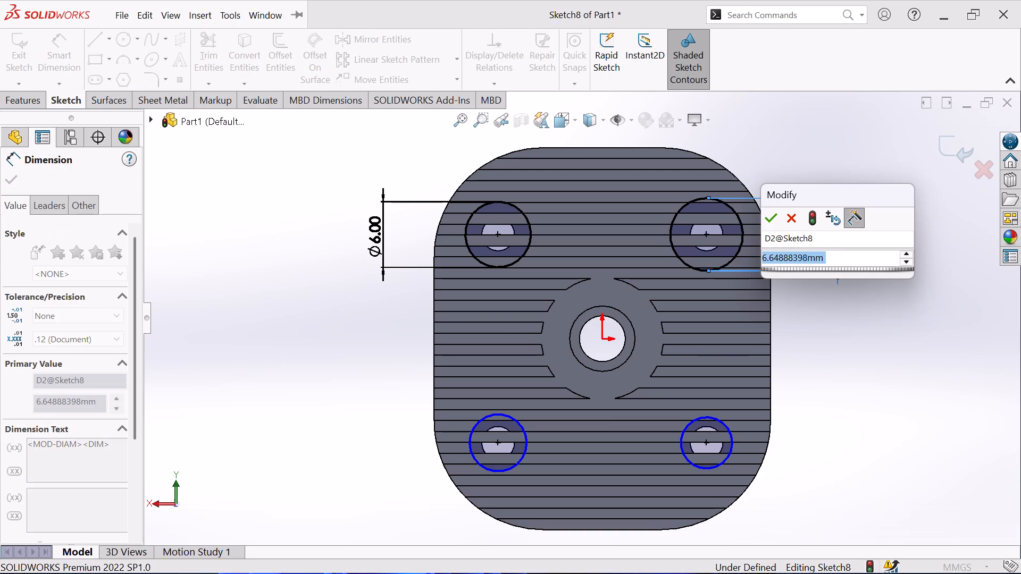
pyautogui.press('6')
pyautogui.press('Return')
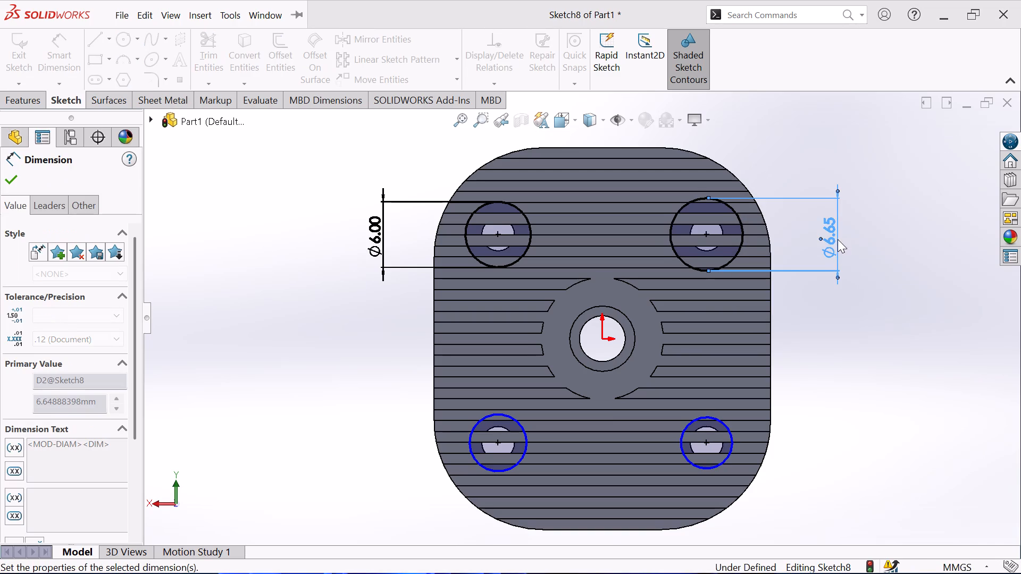
pyautogui.click(729, 429)
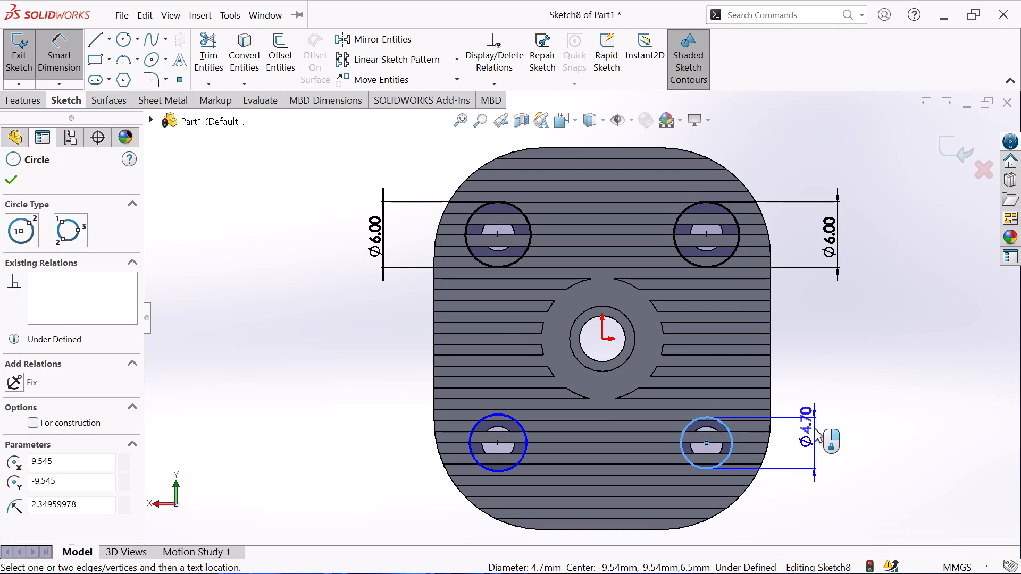
pyautogui.click(814, 428)
pyautogui.press('6')
pyautogui.press('Return')
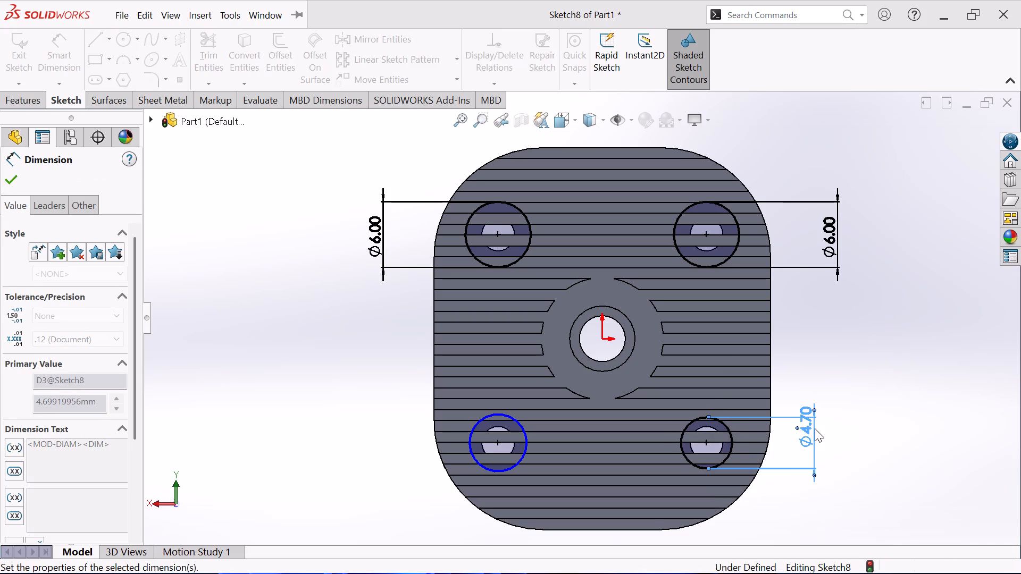
pyautogui.click(525, 438)
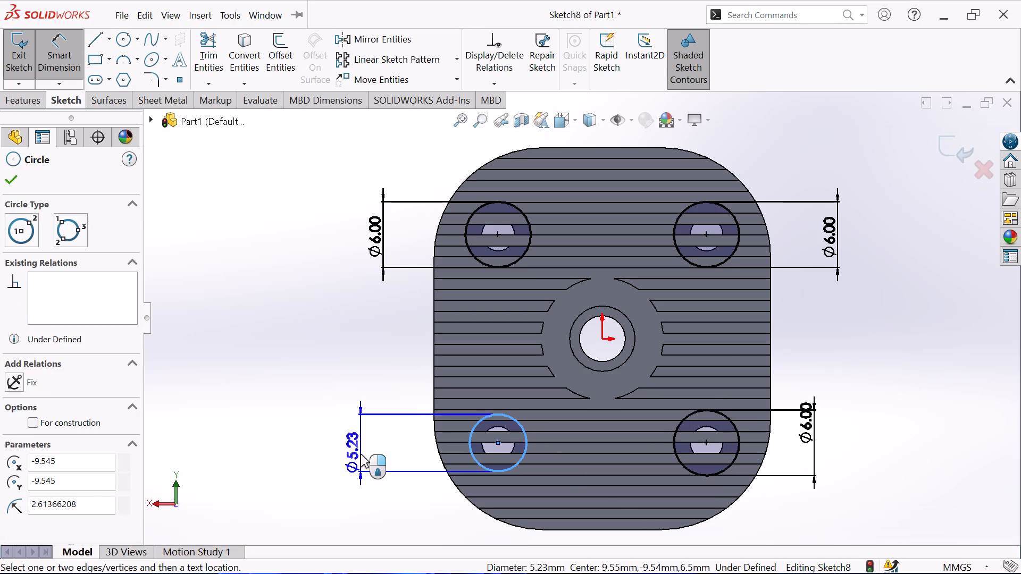
pyautogui.click(361, 454)
pyautogui.press('6')
pyautogui.press('Return')
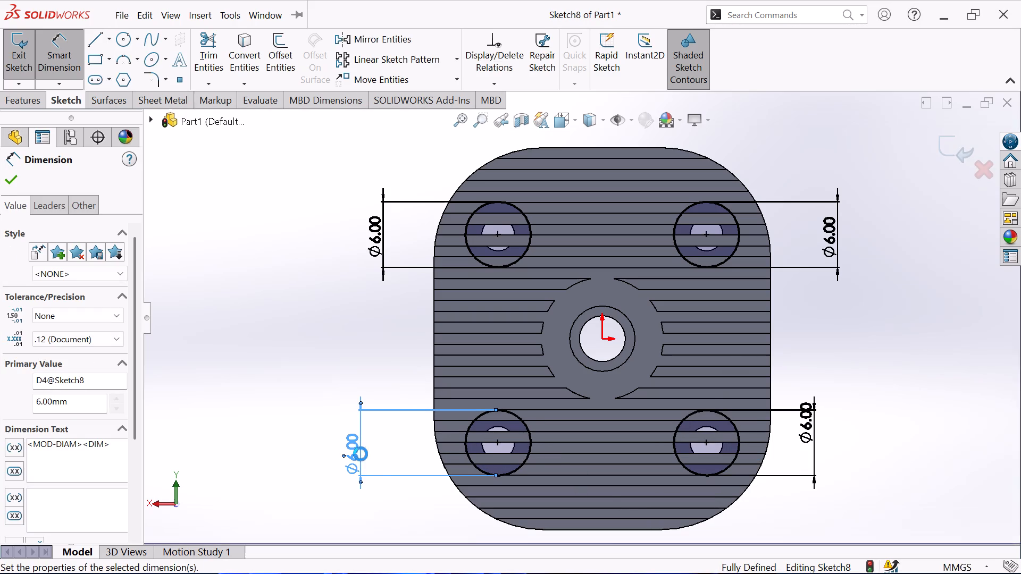
pyautogui.click(16, 176)
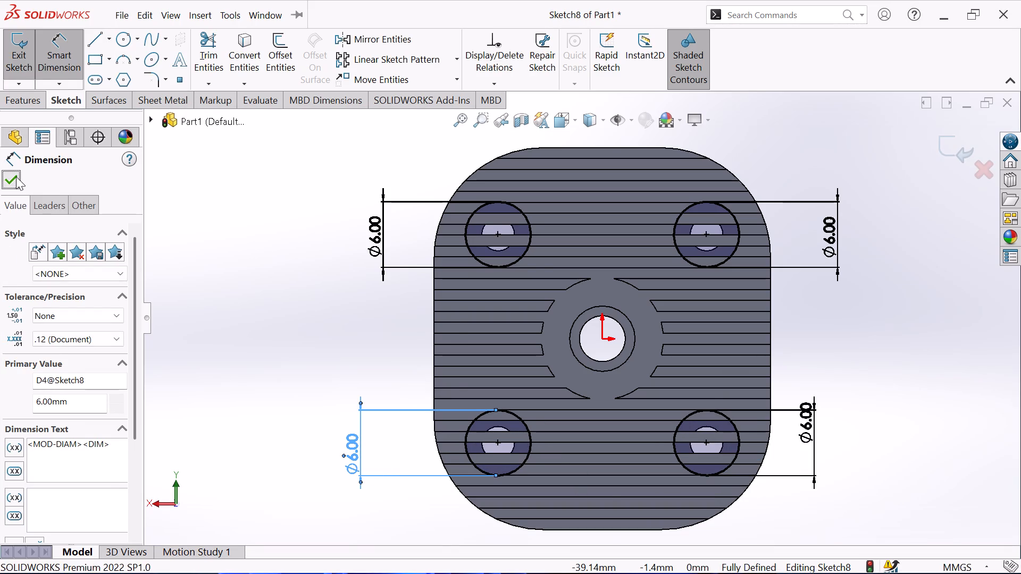
# Cut-extrude the four 6 mm corner circles Through All, with the direction reversed so the cut passes through the fins.
pyautogui.scroll(1, 181, 241)
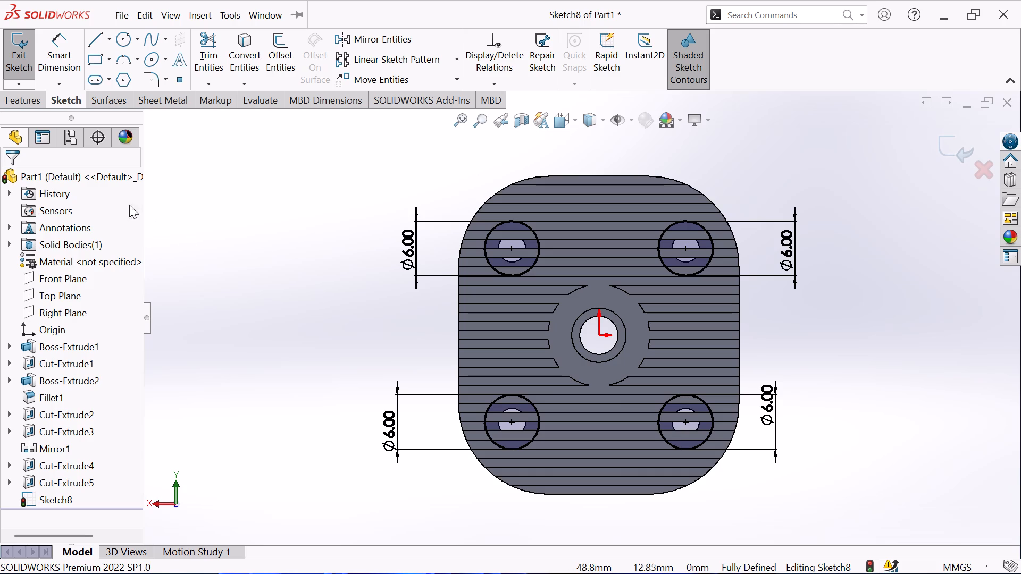
pyautogui.click(14, 101)
pyautogui.click(224, 52)
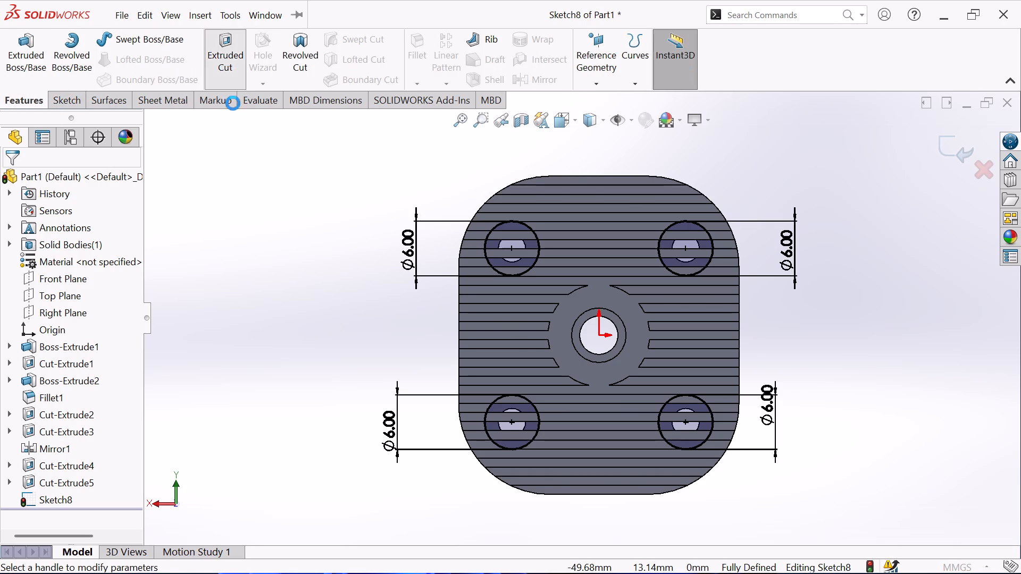
pyautogui.moveTo(255, 209); pyautogui.dragTo(342, 175, button='middle')
pyautogui.click(10, 259)
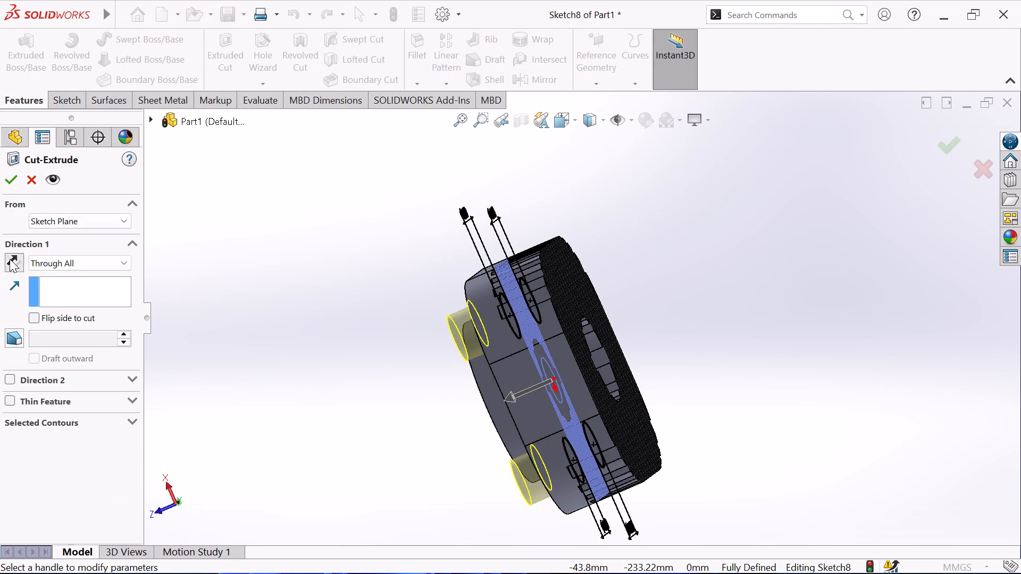
pyautogui.click(16, 176)
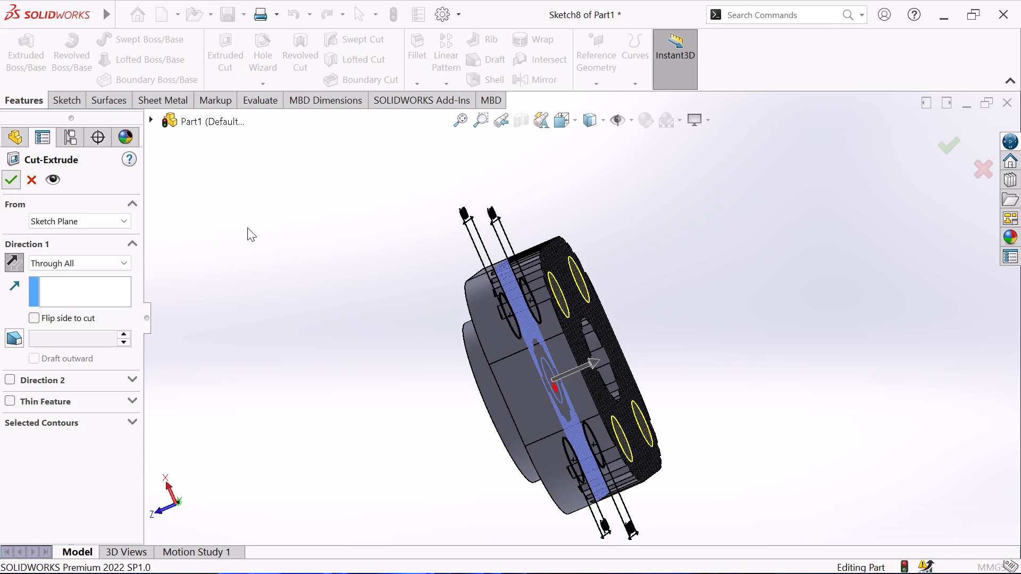
pyautogui.press('Escape')
# Examine the finned block from all sides, including the hole clearances, the fins and the boss side.
pyautogui.moveTo(247, 227); pyautogui.dragTo(211, 315, button='middle')
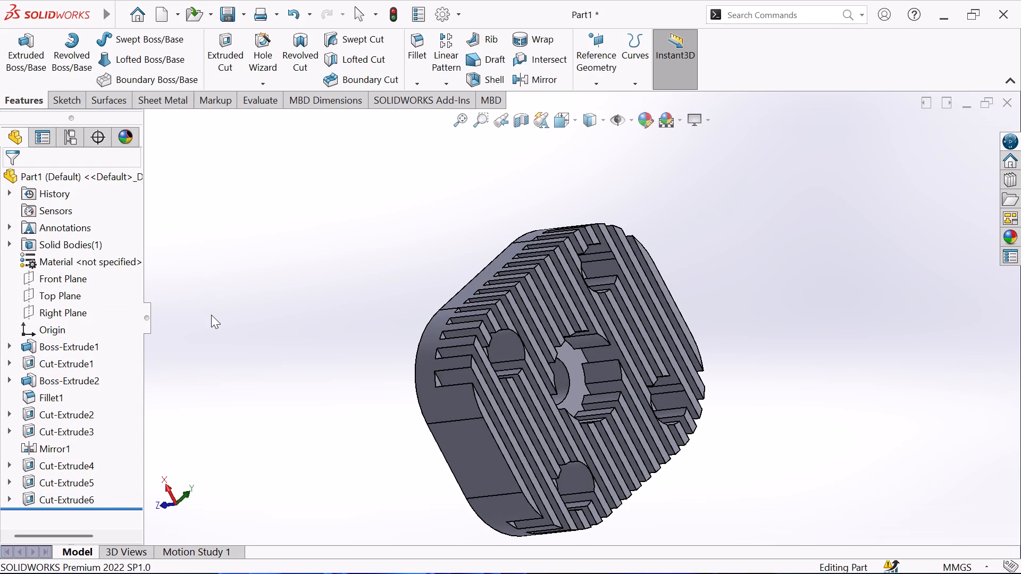
pyautogui.moveTo(273, 311); pyautogui.dragTo(221, 329, button='middle')
pyautogui.moveTo(247, 314); pyautogui.dragTo(250, 278, button='middle')
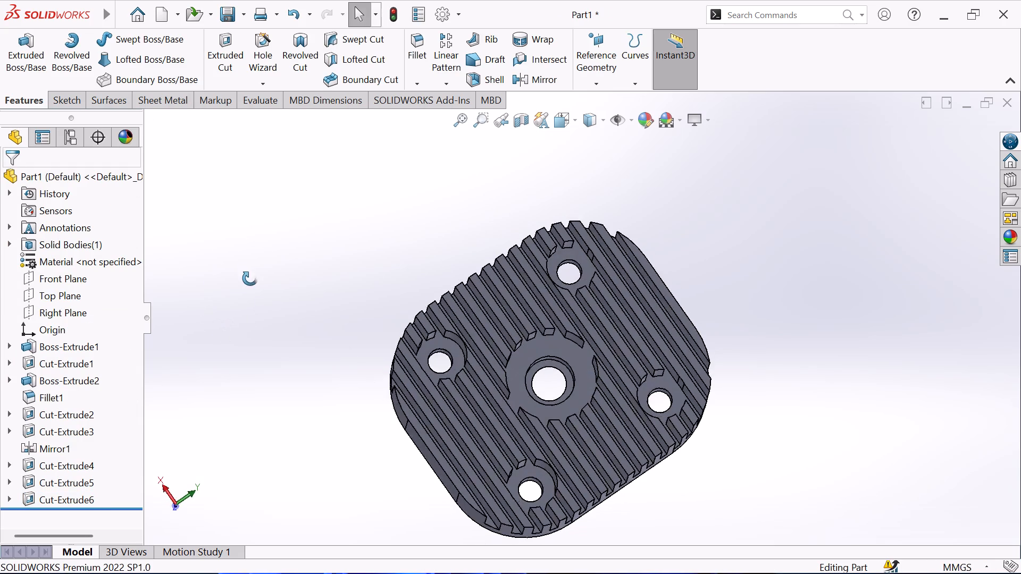
pyautogui.moveTo(250, 278); pyautogui.dragTo(250, 234, button='middle')
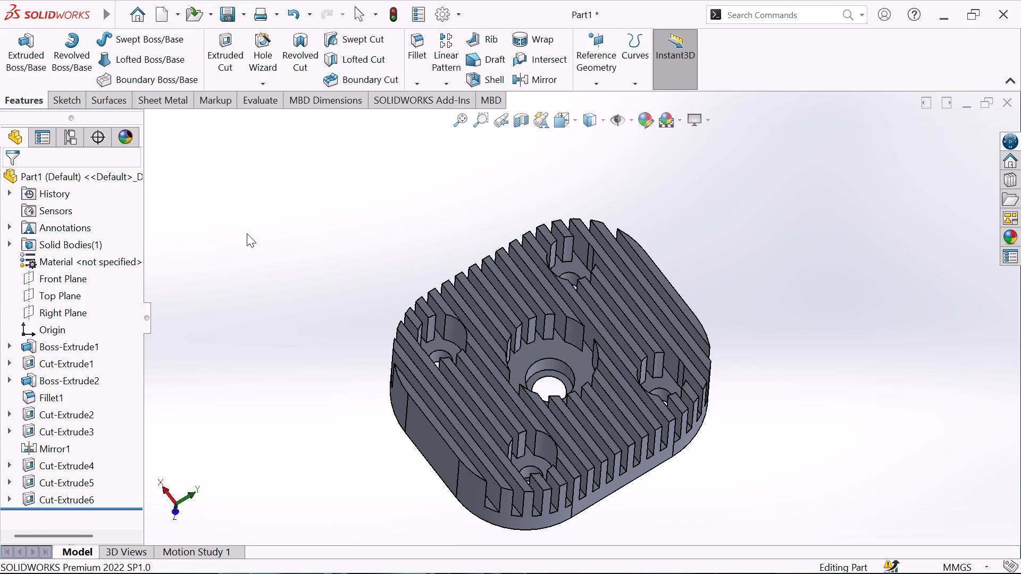
pyautogui.moveTo(247, 233); pyautogui.dragTo(220, 161, button='middle')
pyautogui.scroll(1, 274, 244)
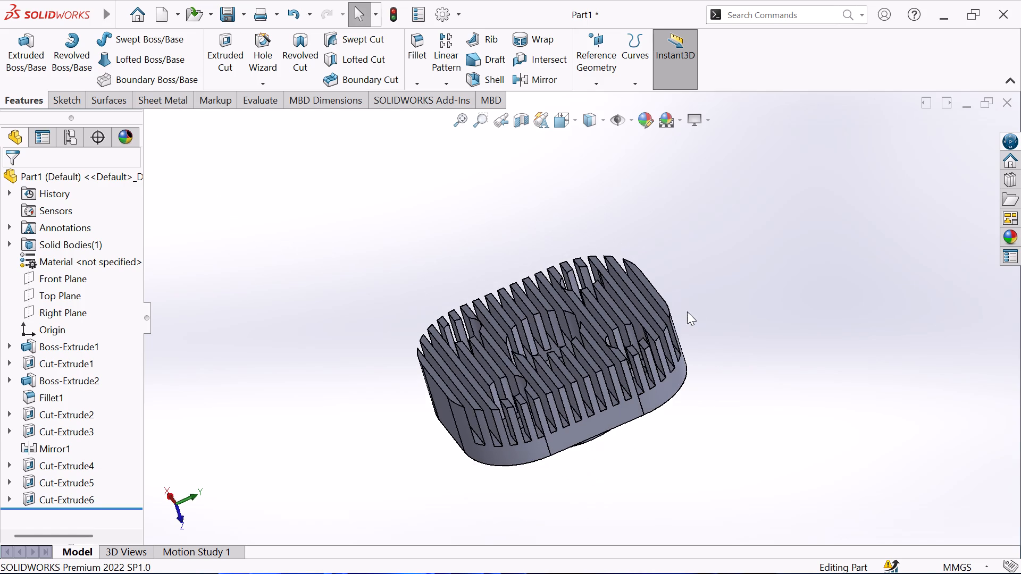
pyautogui.moveTo(698, 306); pyautogui.dragTo(605, 191, button='middle')
pyautogui.moveTo(607, 301); pyautogui.dragTo(598, 160, button='middle')
pyautogui.scroll(1, 598, 191)
pyautogui.moveTo(790, 378); pyautogui.dragTo(731, 233, button='middle')
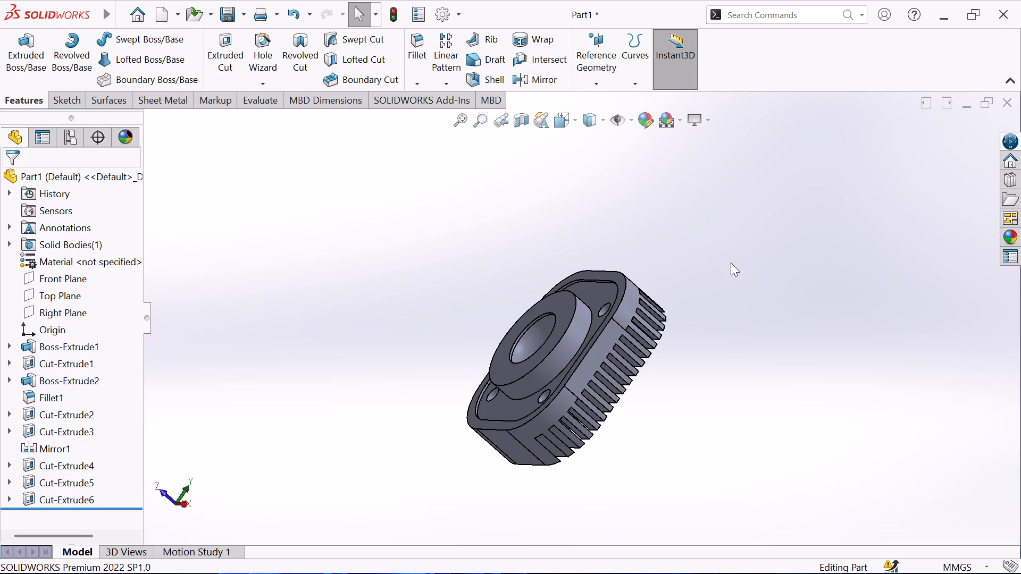
pyautogui.moveTo(726, 263); pyautogui.dragTo(577, 155, button='middle')
pyautogui.moveTo(782, 398); pyautogui.dragTo(690, 406, button='middle')
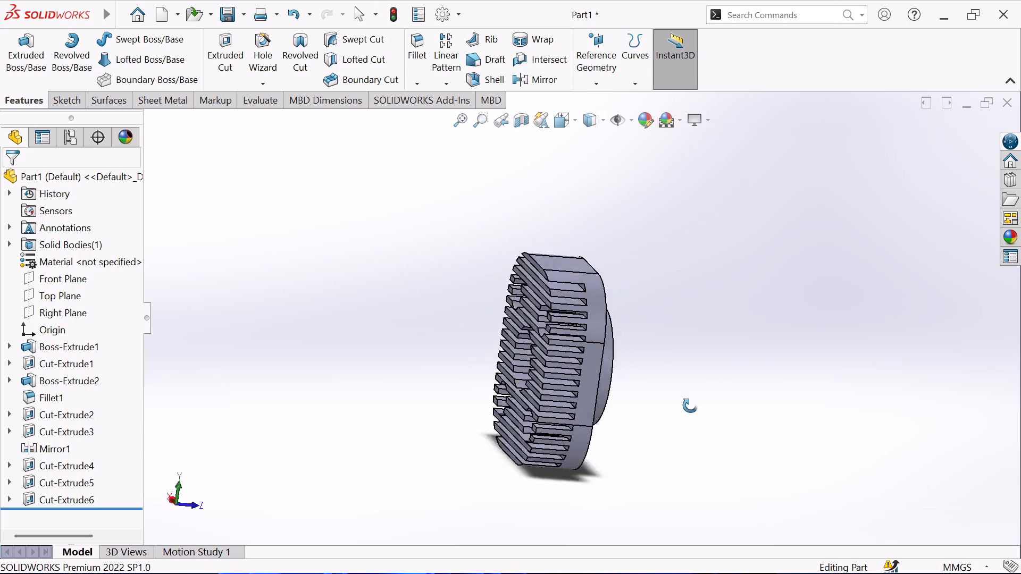
pyautogui.moveTo(690, 406); pyautogui.dragTo(684, 525, button='middle')
pyautogui.moveTo(743, 286); pyautogui.dragTo(834, 303, button='middle')
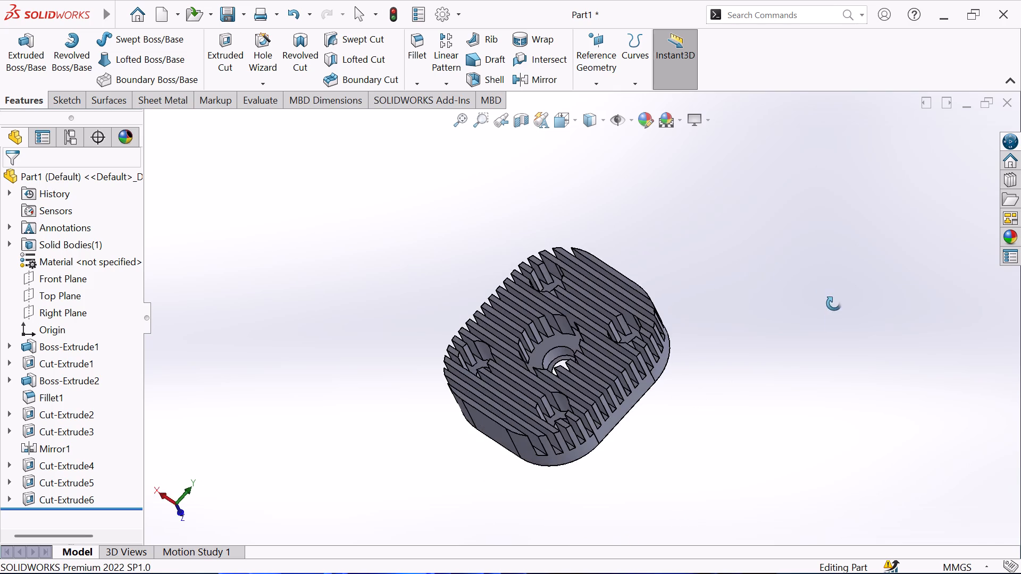
pyautogui.moveTo(834, 303); pyautogui.dragTo(834, 309, button='middle')
pyautogui.moveTo(209, 436); pyautogui.dragTo(142, 319, button='middle')
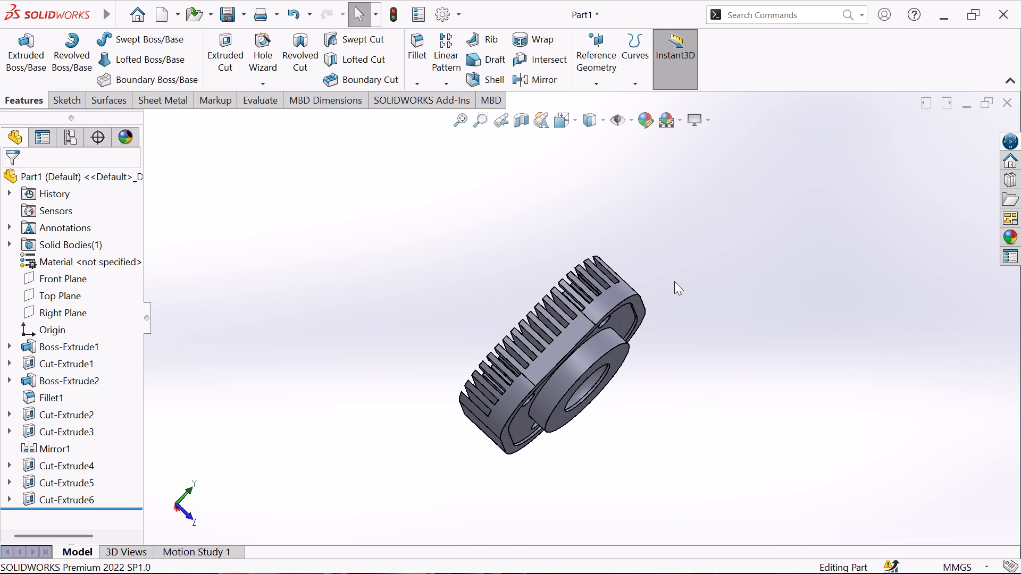
pyautogui.hotkey('ctrl', '8')
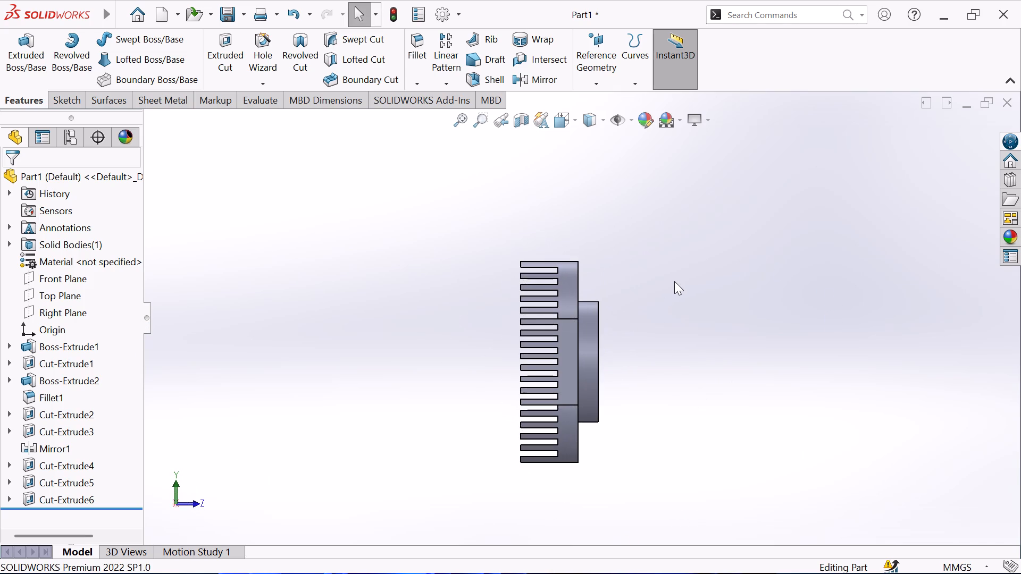
pyautogui.hotkey('ctrl', '6')
pyautogui.hotkey('ctrl', '5')
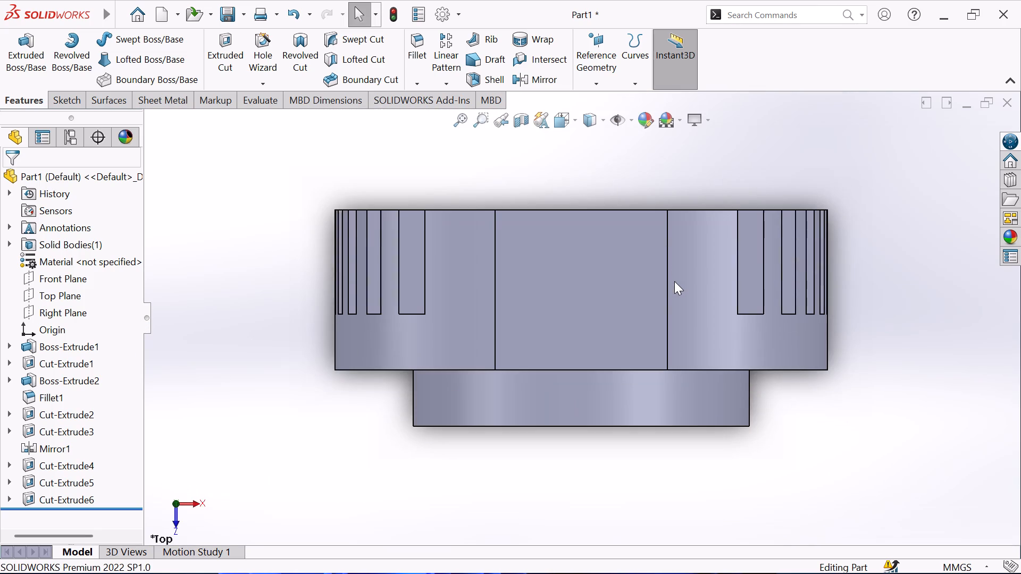
pyautogui.scroll(1, 801, 287)
pyautogui.moveTo(842, 267); pyautogui.dragTo(769, 288, button='middle')
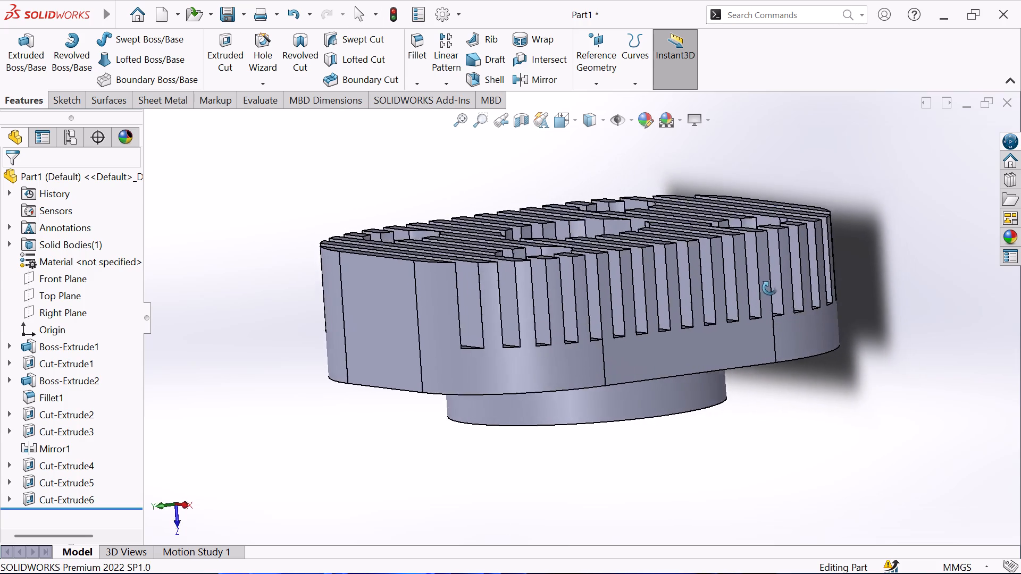
pyautogui.moveTo(769, 288); pyautogui.dragTo(739, 313, button='middle')
pyautogui.scroll(2, 843, 285)
pyautogui.moveTo(843, 284); pyautogui.dragTo(811, 344, button='middle')
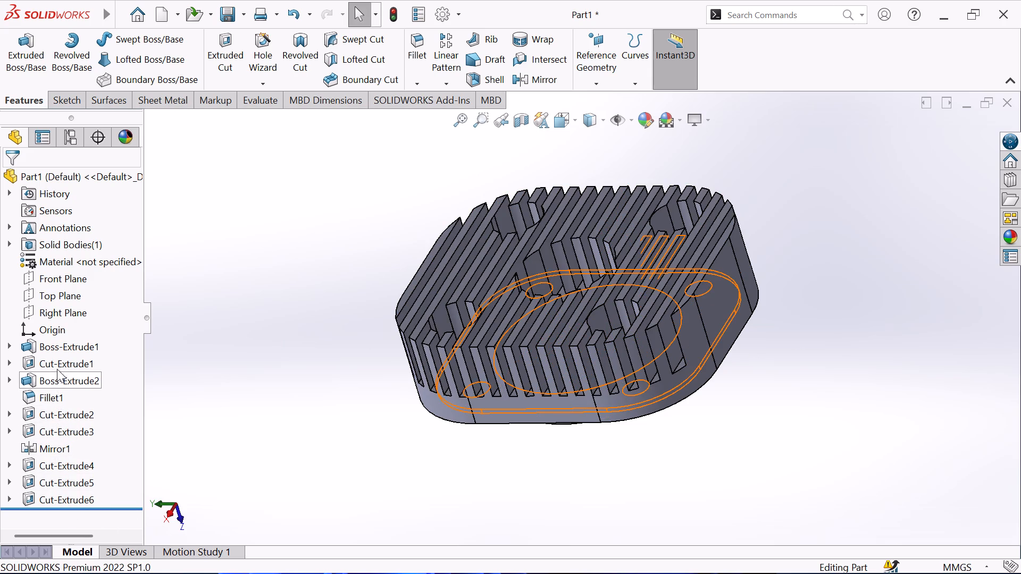
# Open Sketch1, the rounded-rectangle profile under Boss-Extrude1, for editing.
pyautogui.click(57, 351)
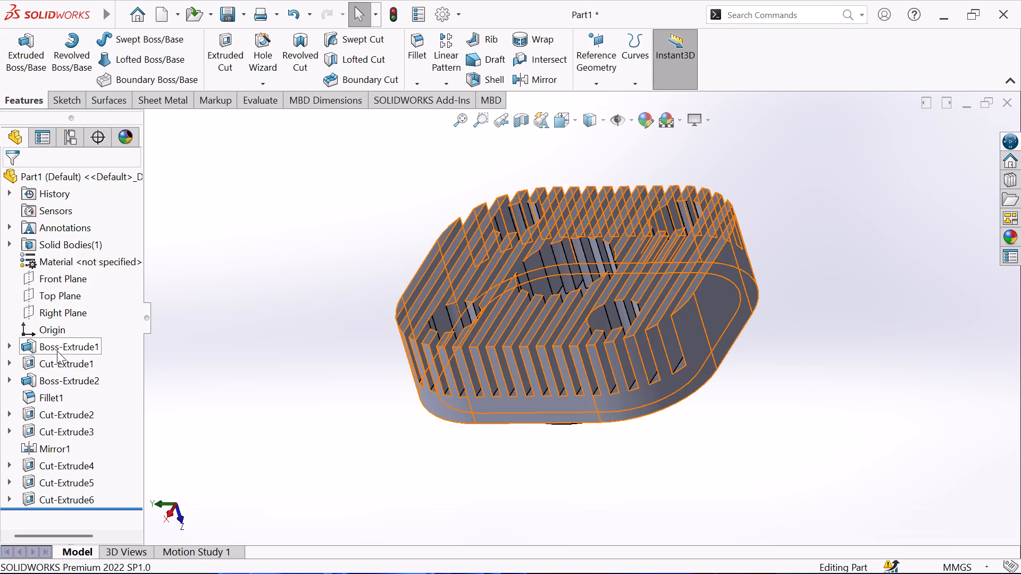
pyautogui.click(6, 344)
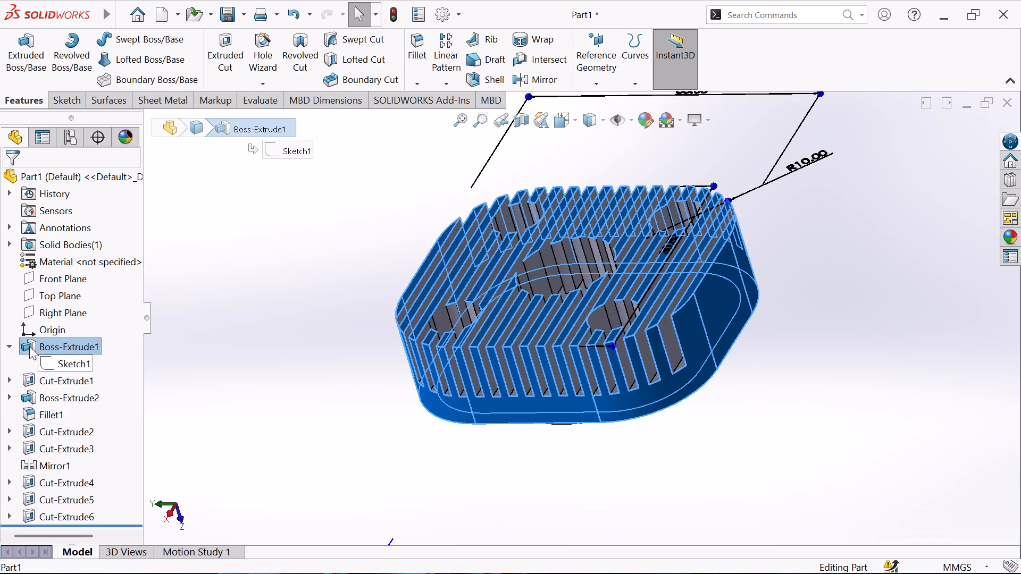
pyautogui.click(28, 345)
pyautogui.click(55, 363)
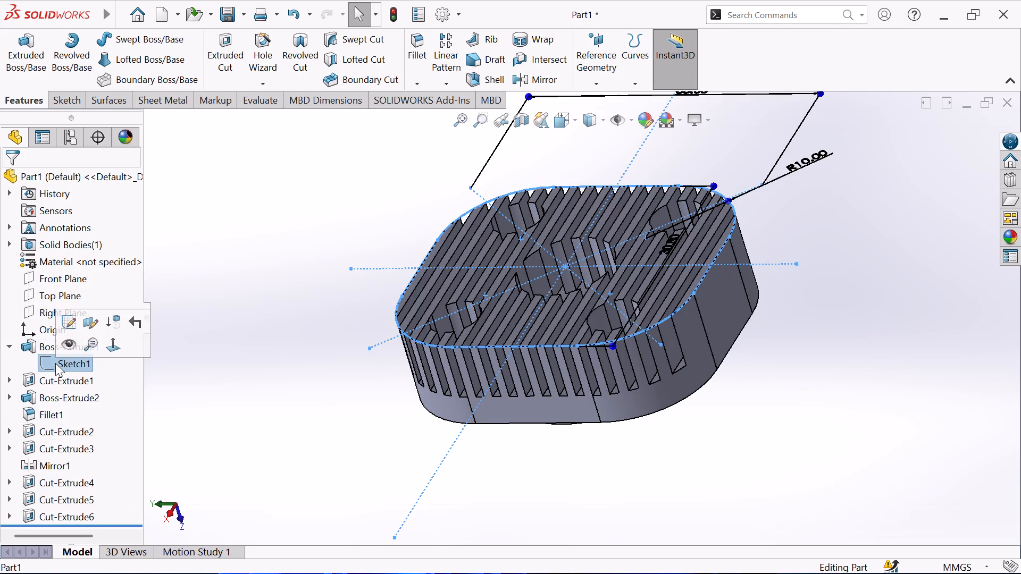
pyautogui.click(70, 326)
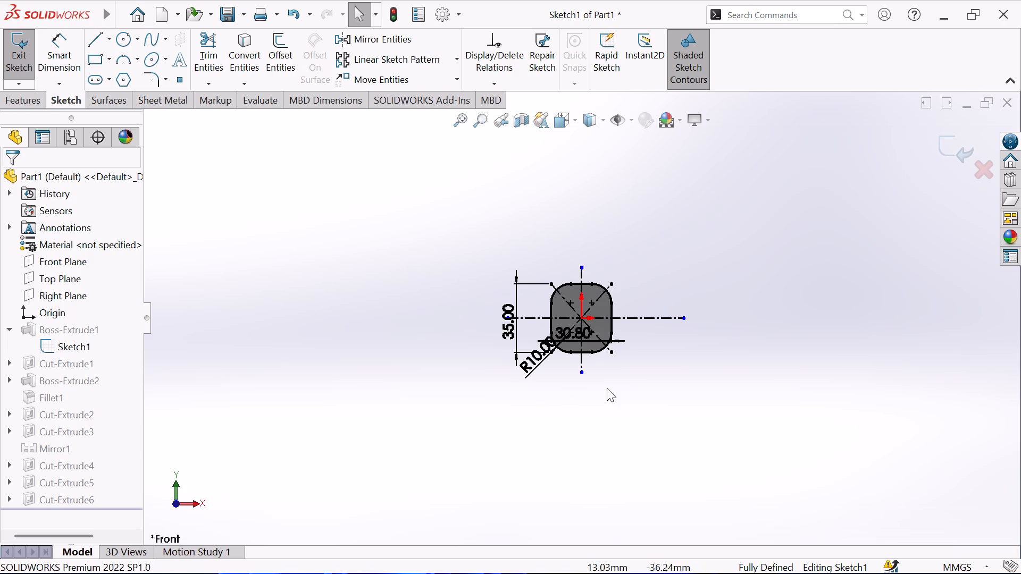
pyautogui.scroll(-3, 601, 387)
pyautogui.scroll(-1, 527, 201)
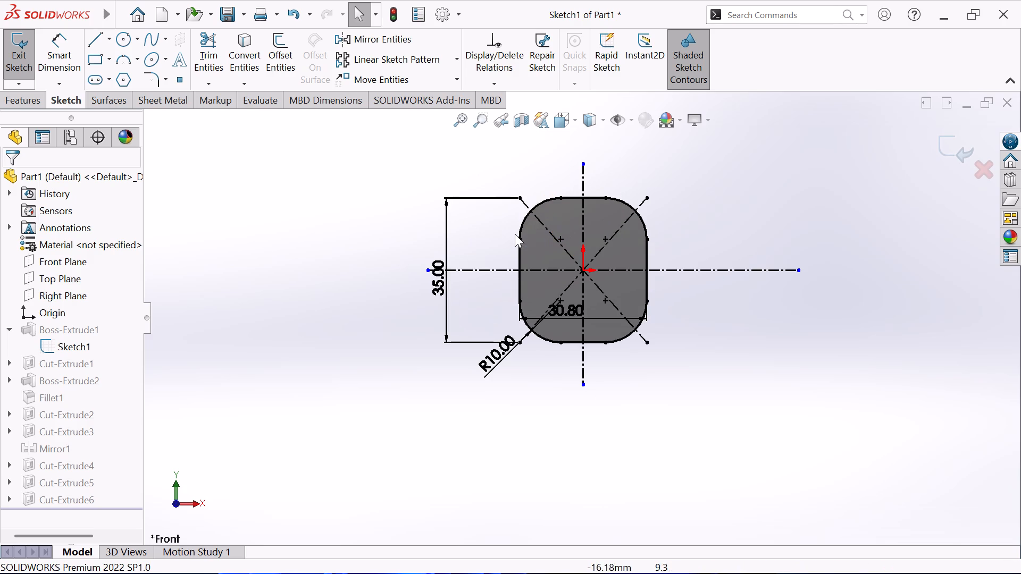
pyautogui.scroll(-1, 515, 234)
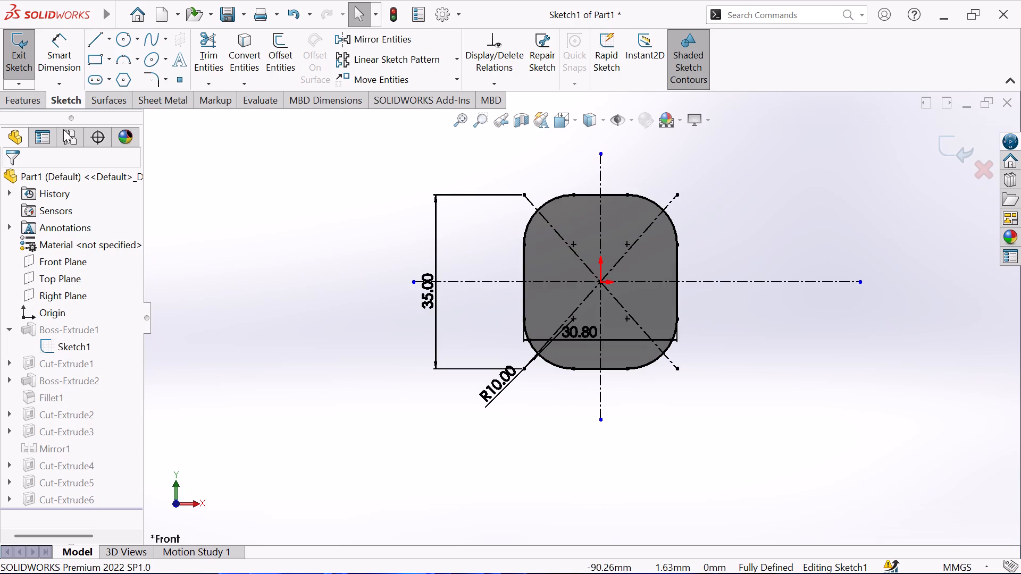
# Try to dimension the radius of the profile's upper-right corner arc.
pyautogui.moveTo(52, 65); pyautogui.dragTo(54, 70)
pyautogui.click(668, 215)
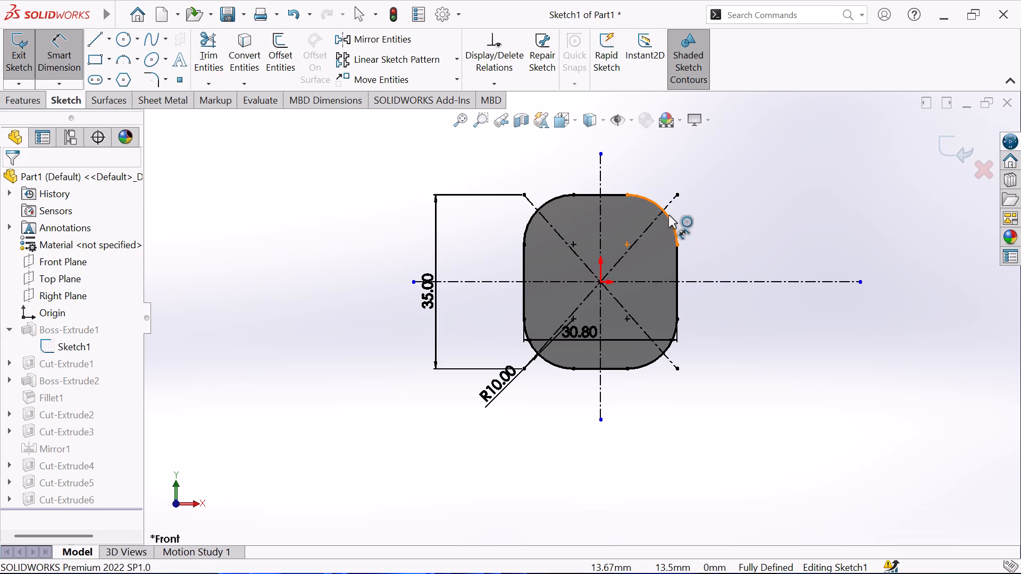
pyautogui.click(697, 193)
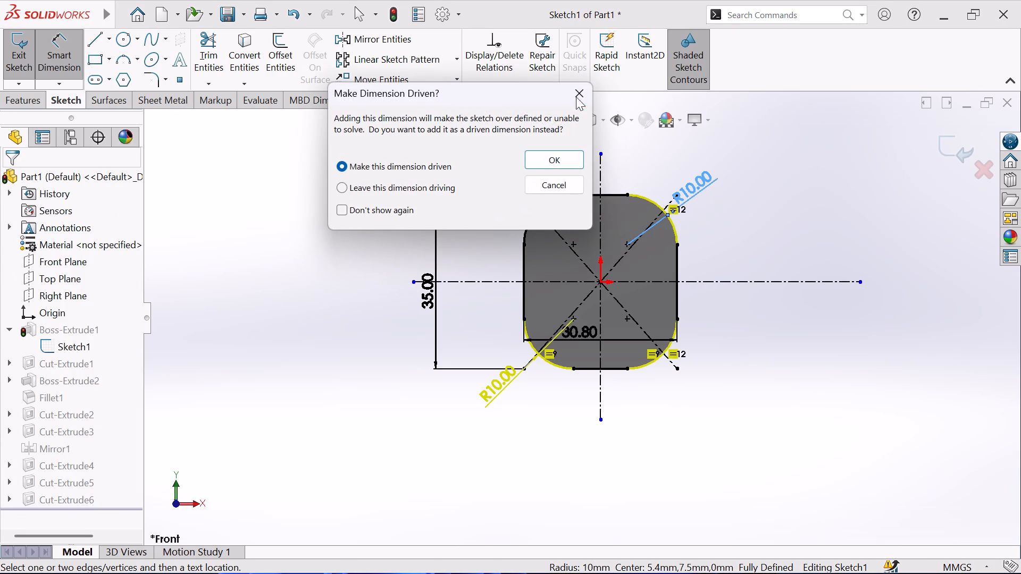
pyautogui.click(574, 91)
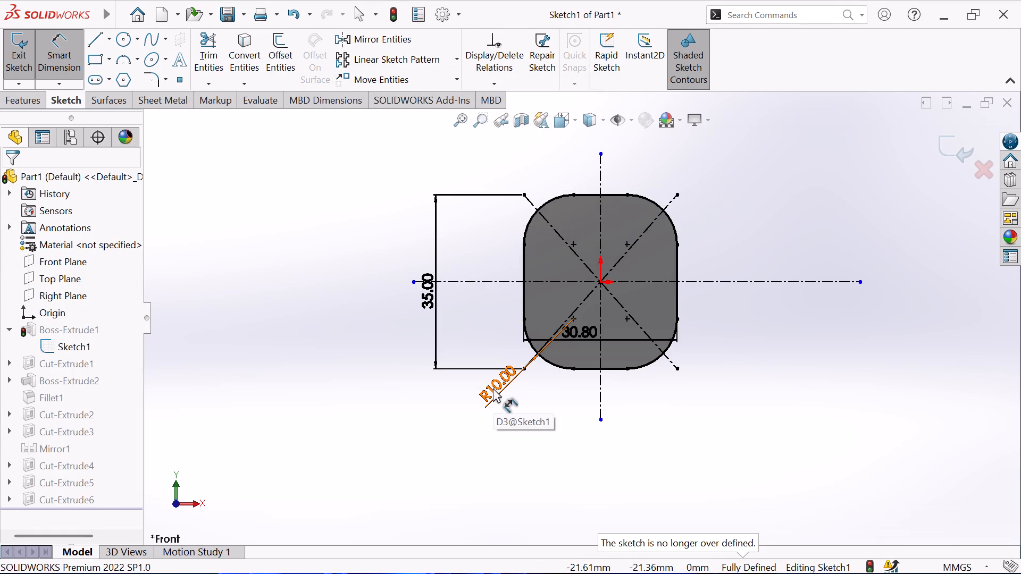
# Replace the lower-left corner's radius dimension with a 12 mm radius dimension on the profile's upper-right corner arc.
pyautogui.click(493, 388)
pyautogui.press('Delete')
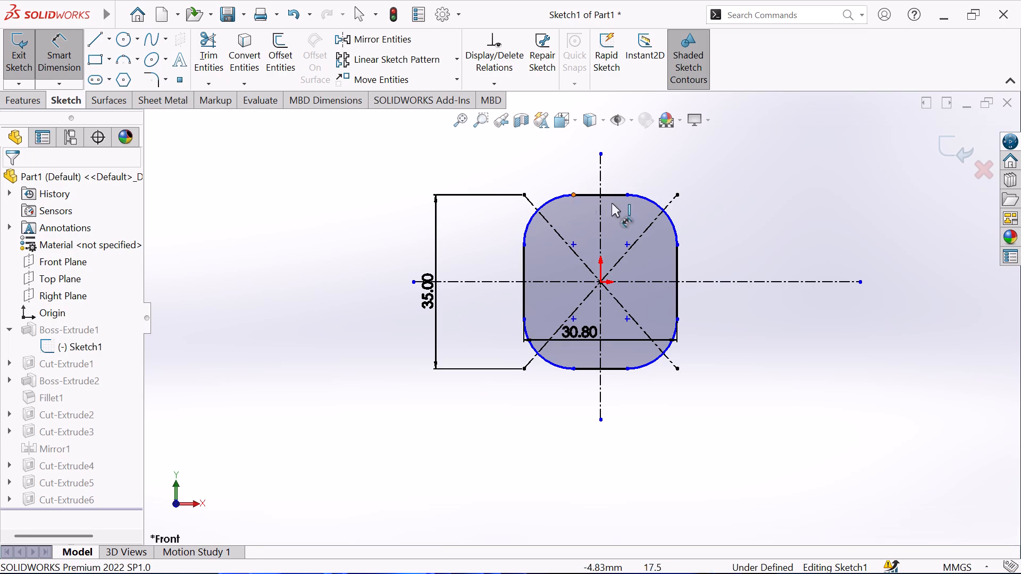
pyautogui.click(665, 216)
pyautogui.click(709, 196)
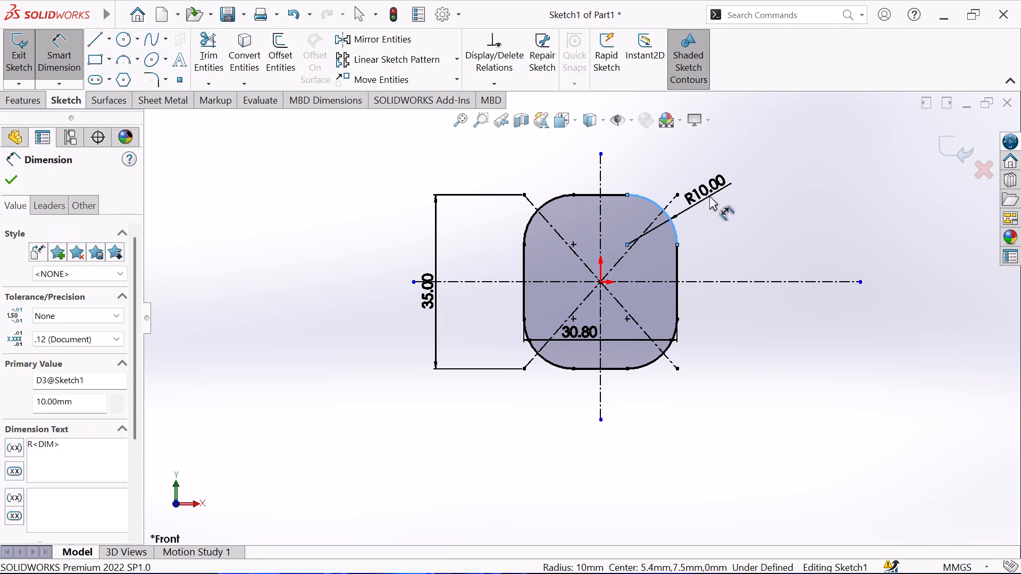
pyautogui.write('12')
pyautogui.press('Return')
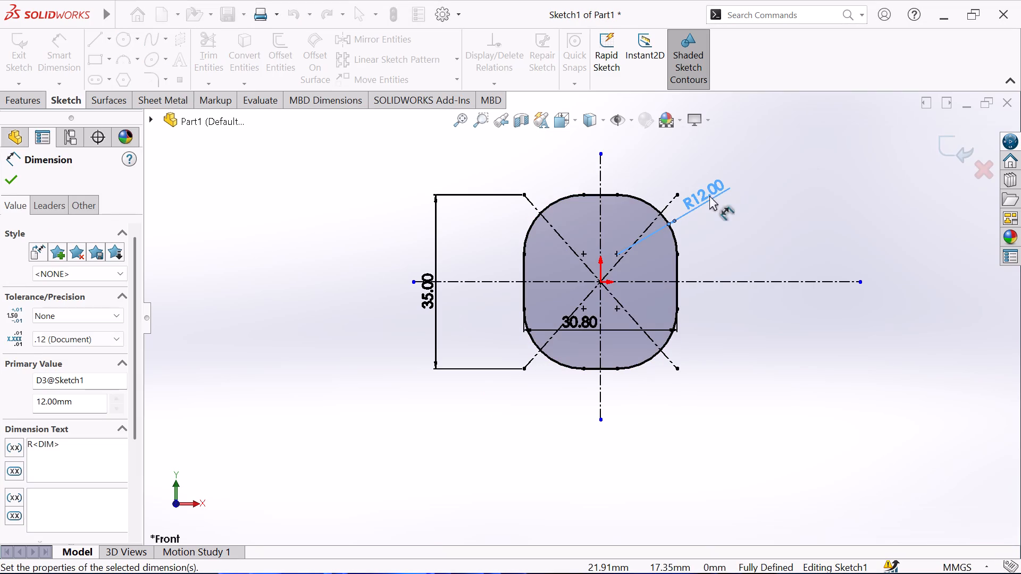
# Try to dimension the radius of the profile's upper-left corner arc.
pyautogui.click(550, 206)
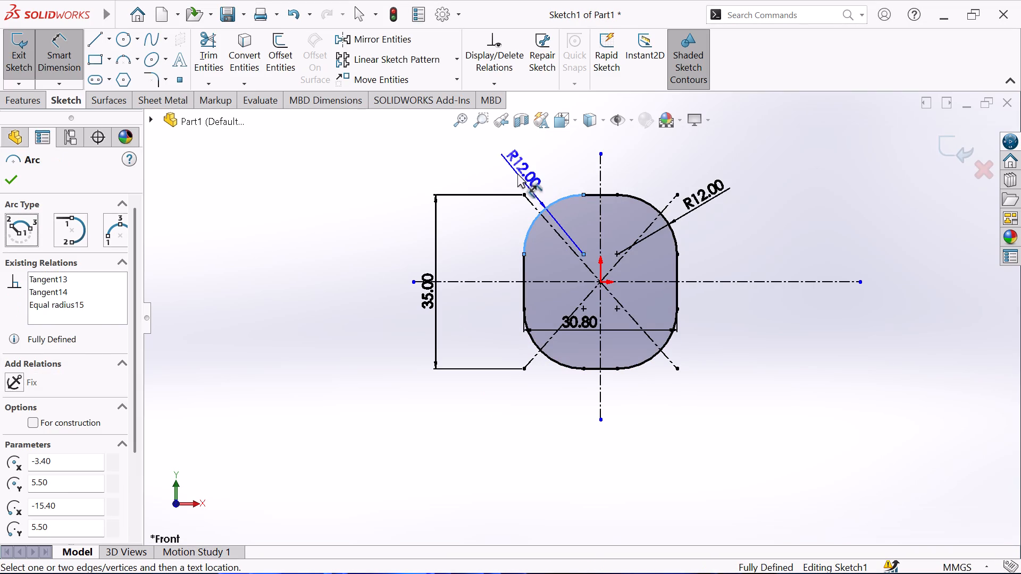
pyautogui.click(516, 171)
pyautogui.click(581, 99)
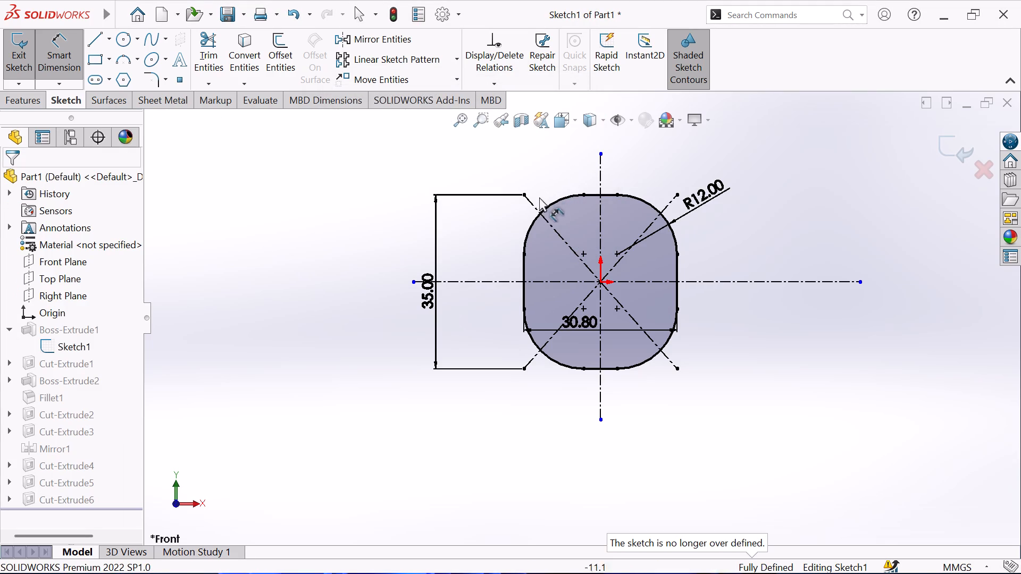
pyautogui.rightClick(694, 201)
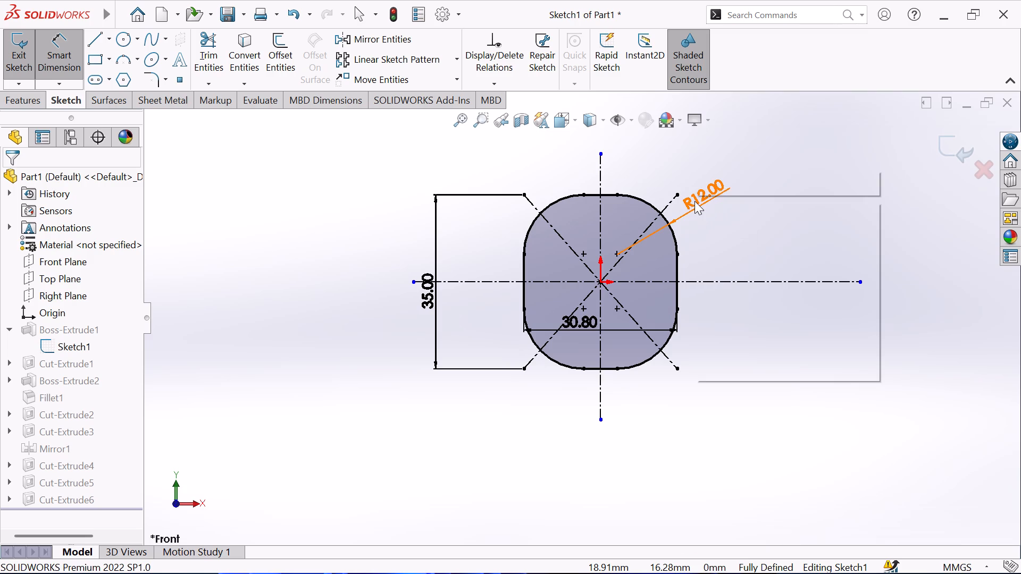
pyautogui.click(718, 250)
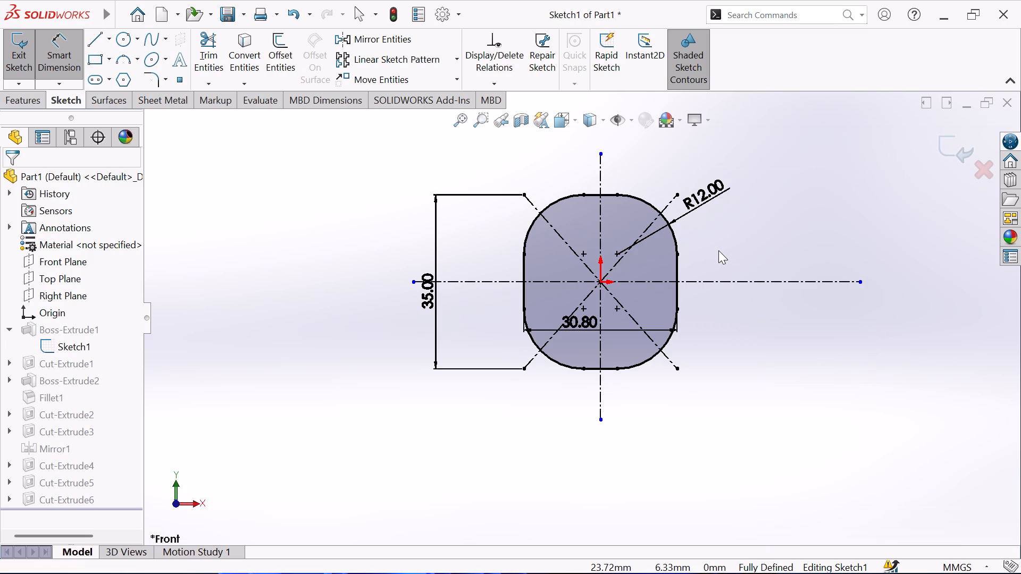
# Exit the base profile sketch and rebuild the finned block.
pyautogui.click(29, 52)
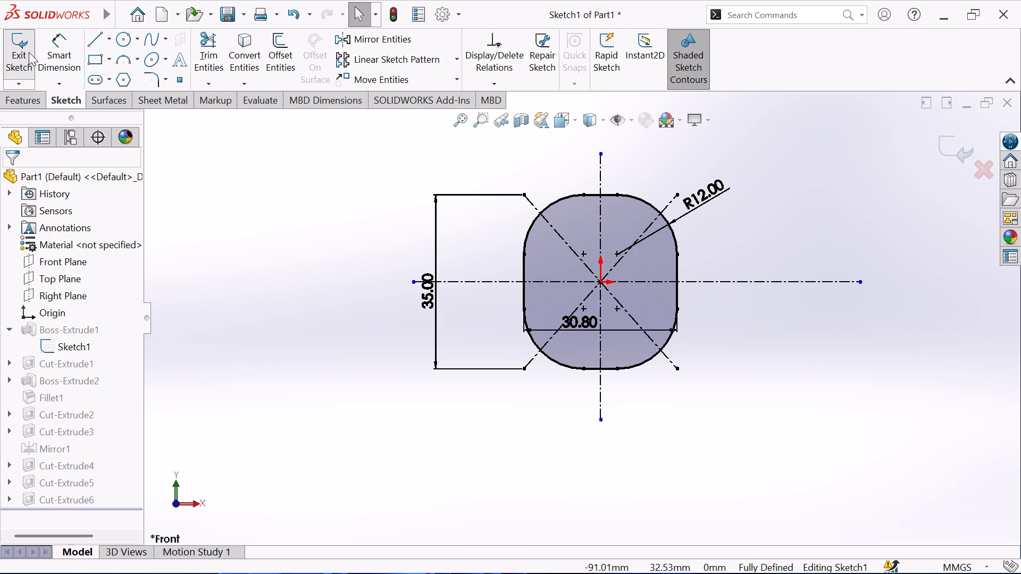
pyautogui.moveTo(245, 219); pyautogui.dragTo(240, 265, button='middle')
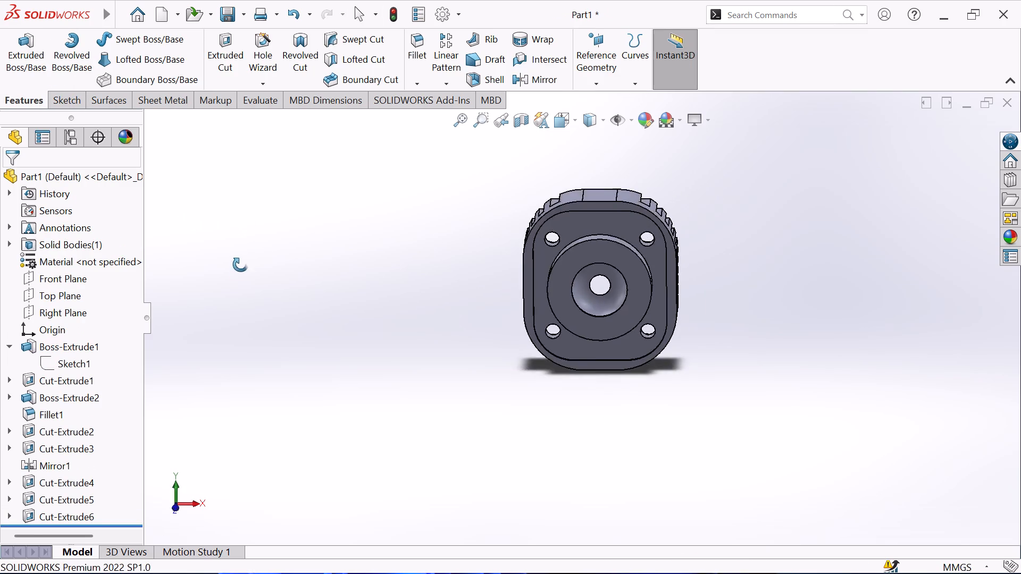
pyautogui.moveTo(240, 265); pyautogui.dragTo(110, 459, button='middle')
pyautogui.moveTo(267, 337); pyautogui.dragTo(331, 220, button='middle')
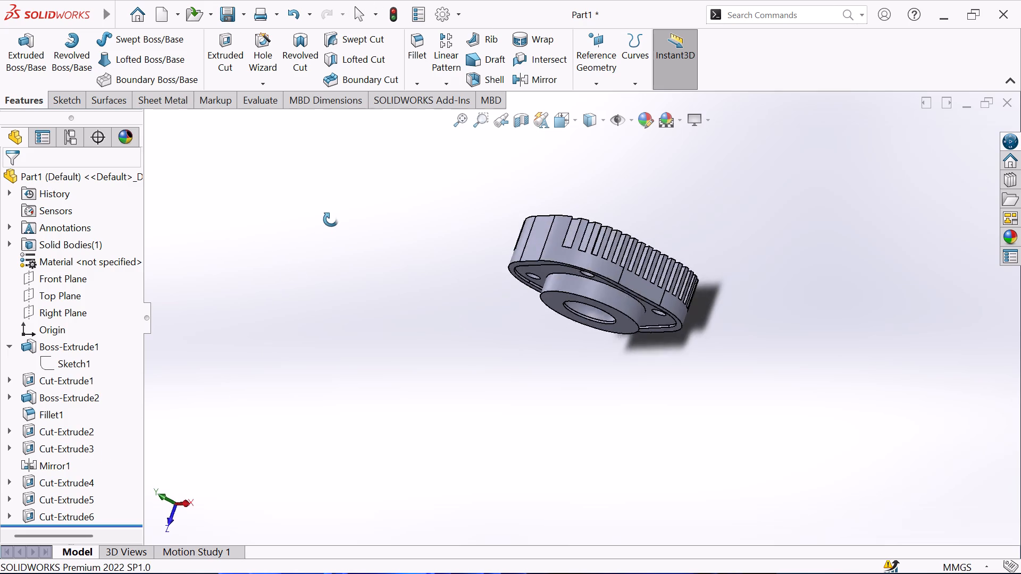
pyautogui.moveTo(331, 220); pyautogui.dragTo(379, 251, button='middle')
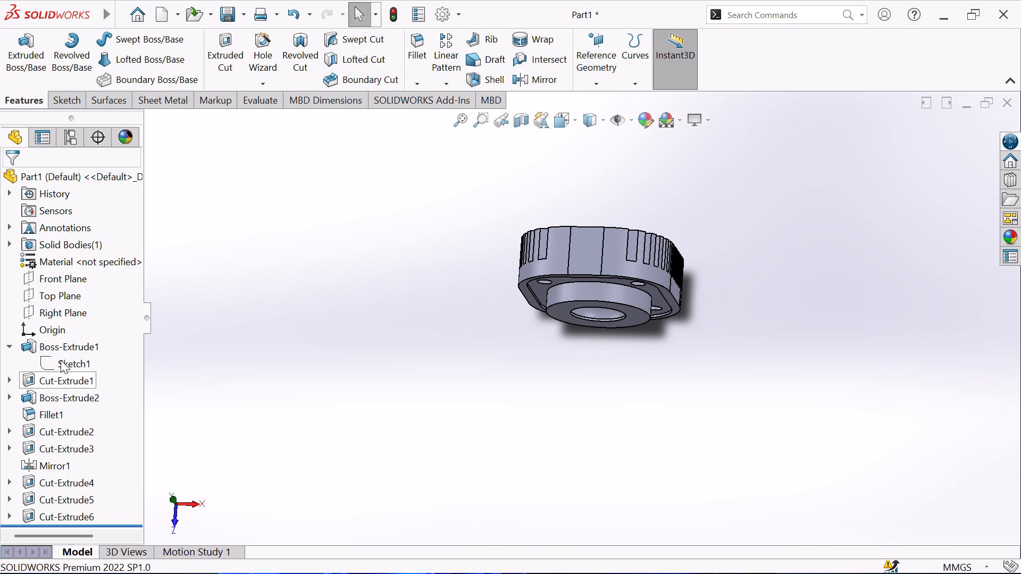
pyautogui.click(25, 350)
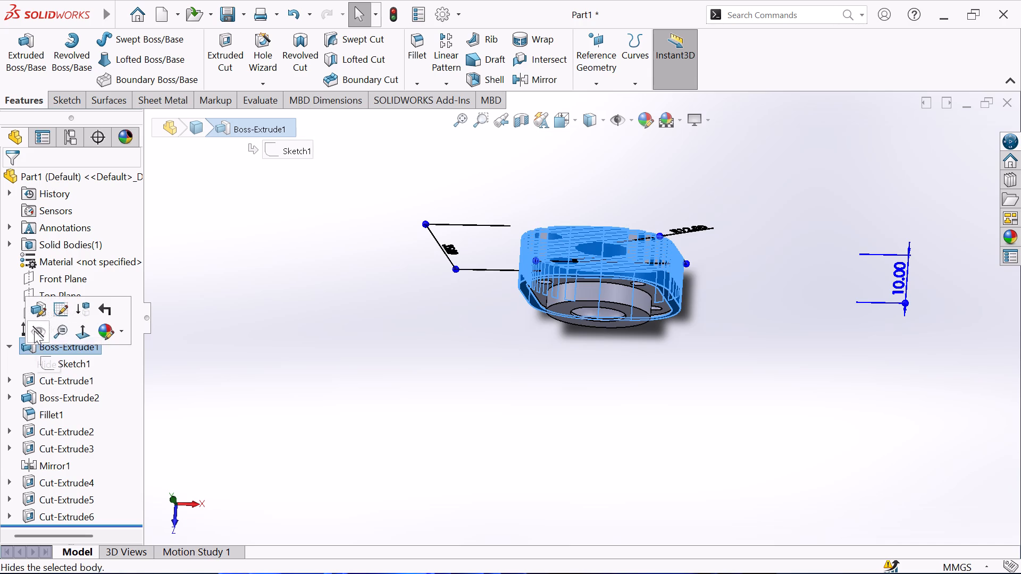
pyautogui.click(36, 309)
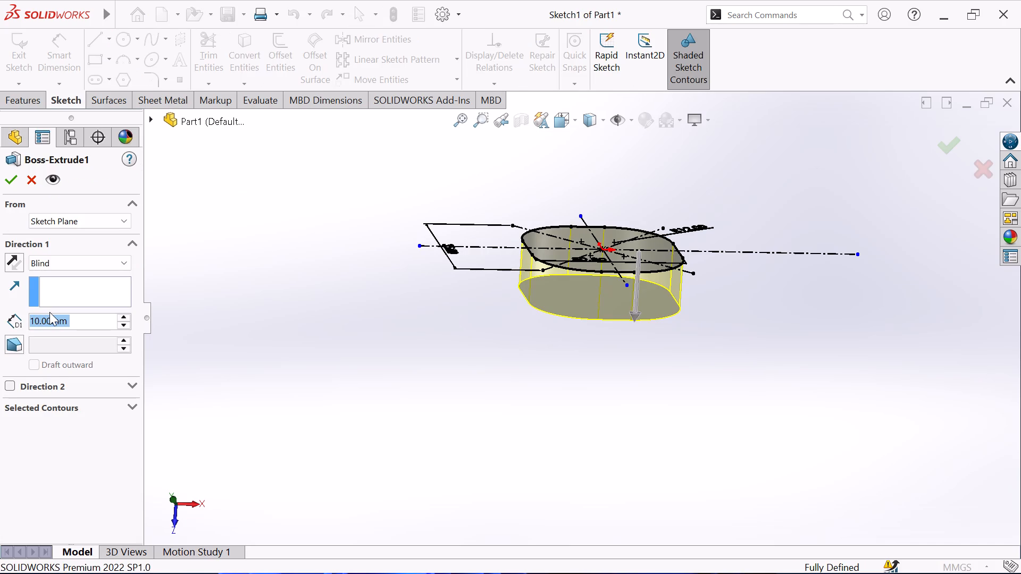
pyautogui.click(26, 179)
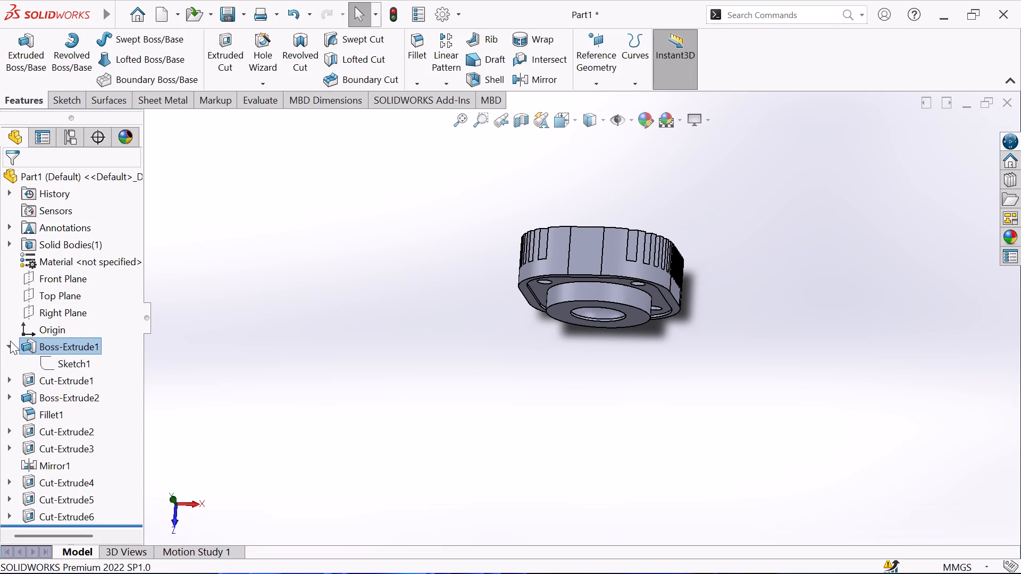
# Open the base extrusion's profile sketch for editing.
pyautogui.click(11, 341)
pyautogui.click(9, 345)
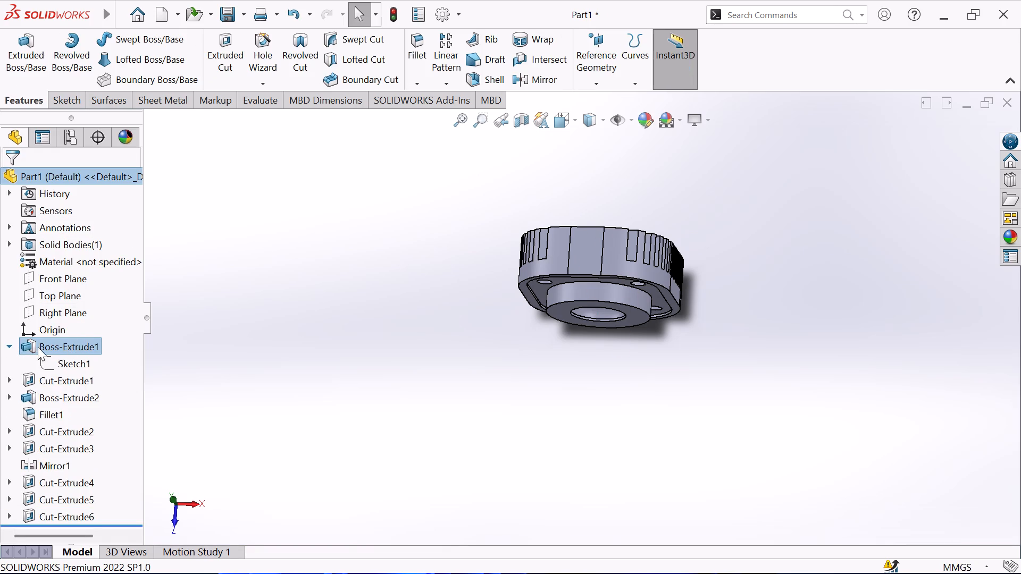
pyautogui.click(39, 347)
pyautogui.click(72, 304)
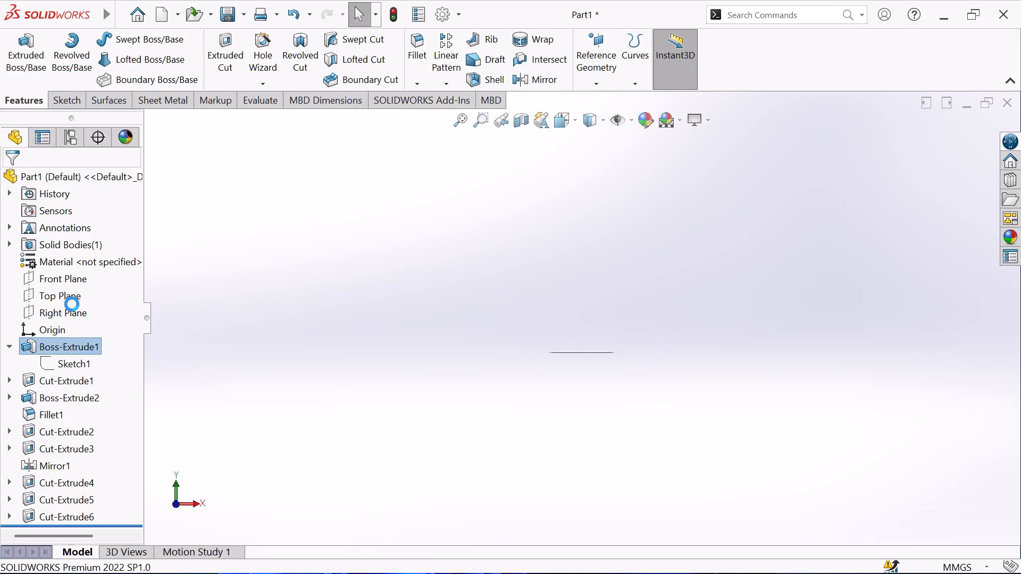
pyautogui.scroll(-5, 562, 306)
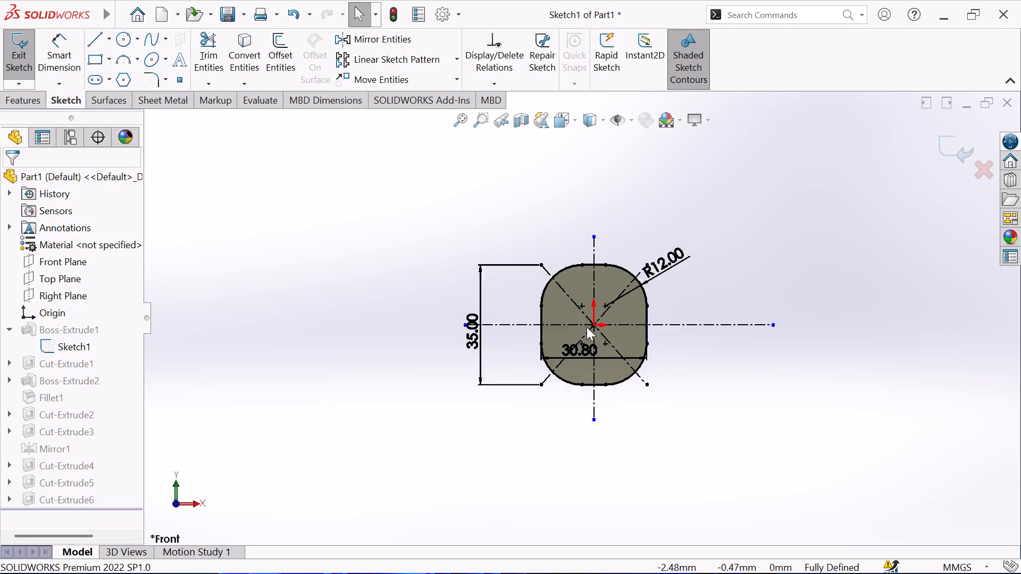
pyautogui.scroll(-3, 599, 327)
pyautogui.scroll(2, 601, 332)
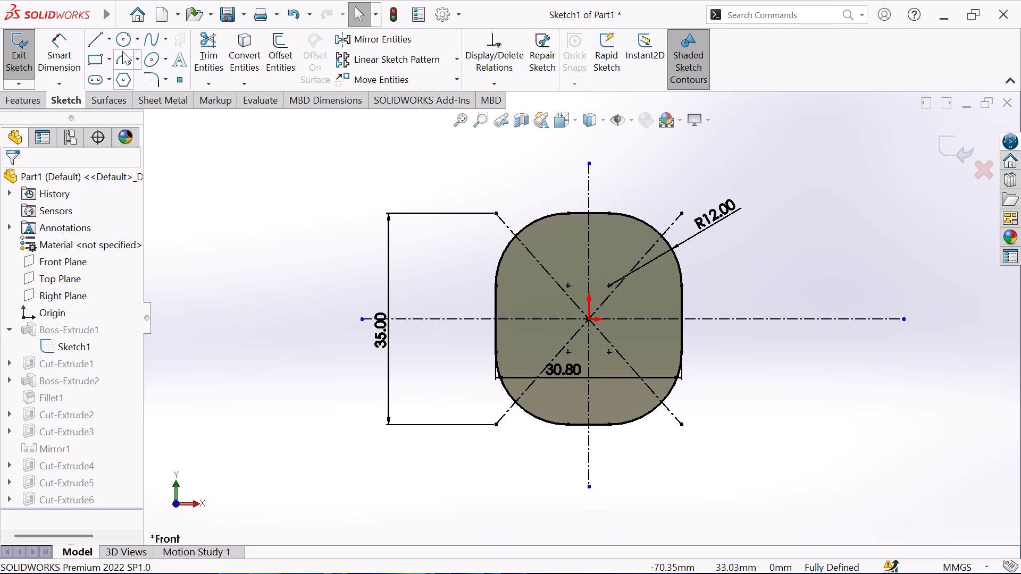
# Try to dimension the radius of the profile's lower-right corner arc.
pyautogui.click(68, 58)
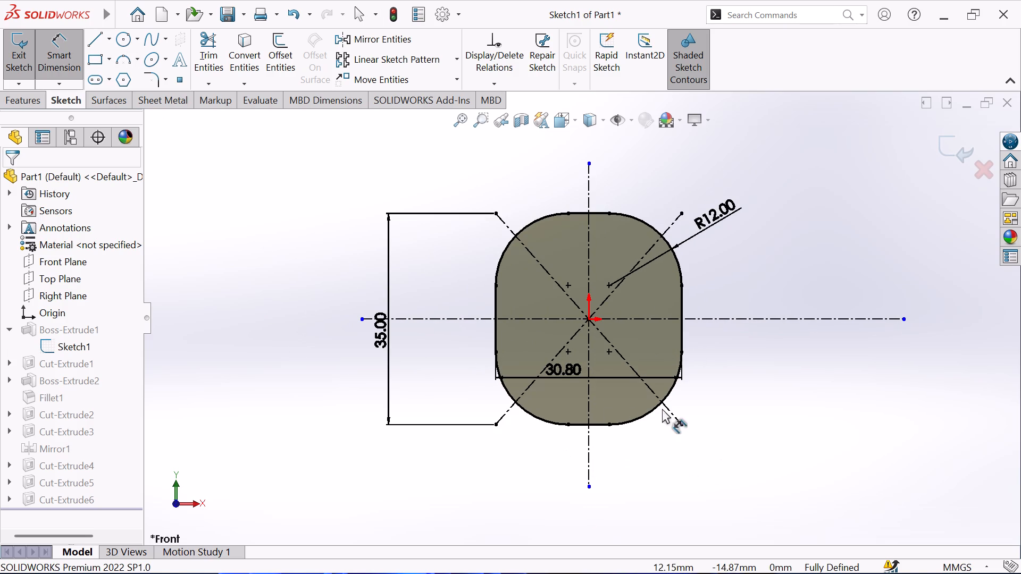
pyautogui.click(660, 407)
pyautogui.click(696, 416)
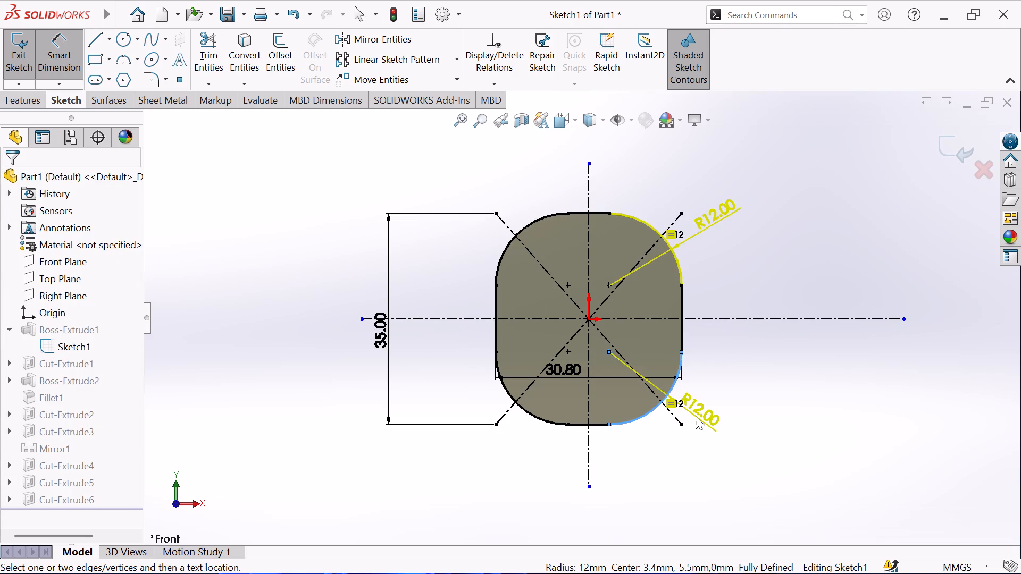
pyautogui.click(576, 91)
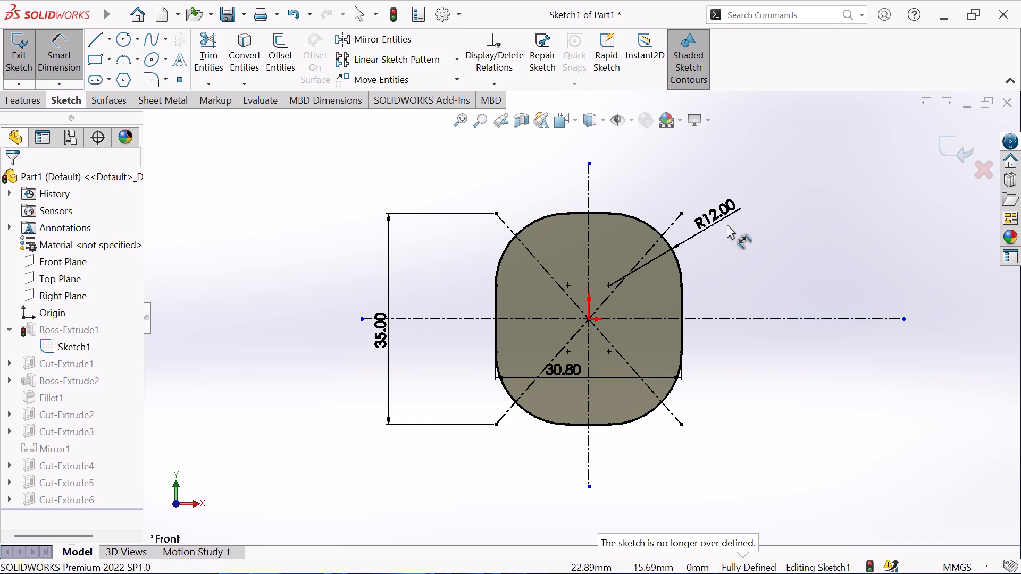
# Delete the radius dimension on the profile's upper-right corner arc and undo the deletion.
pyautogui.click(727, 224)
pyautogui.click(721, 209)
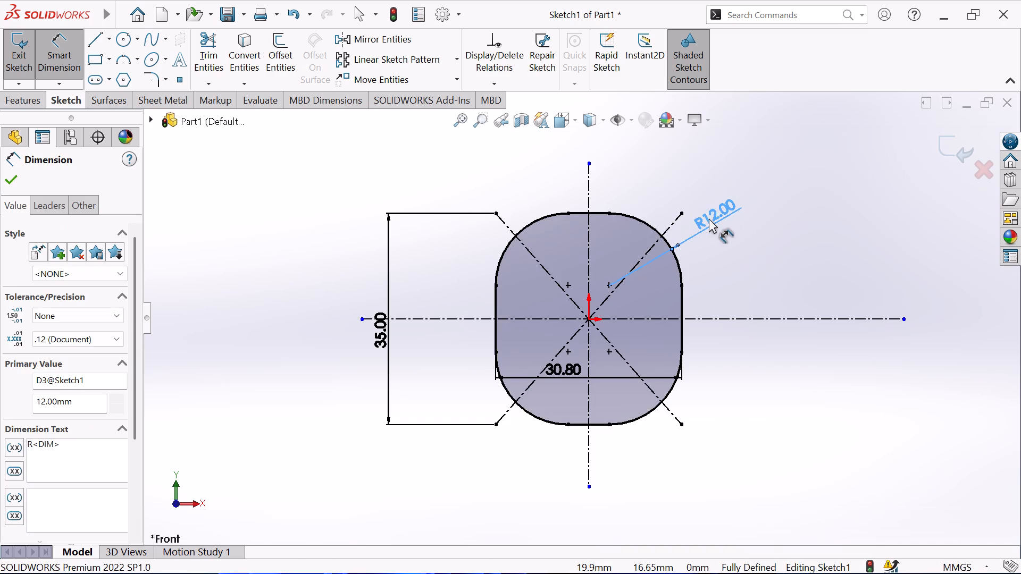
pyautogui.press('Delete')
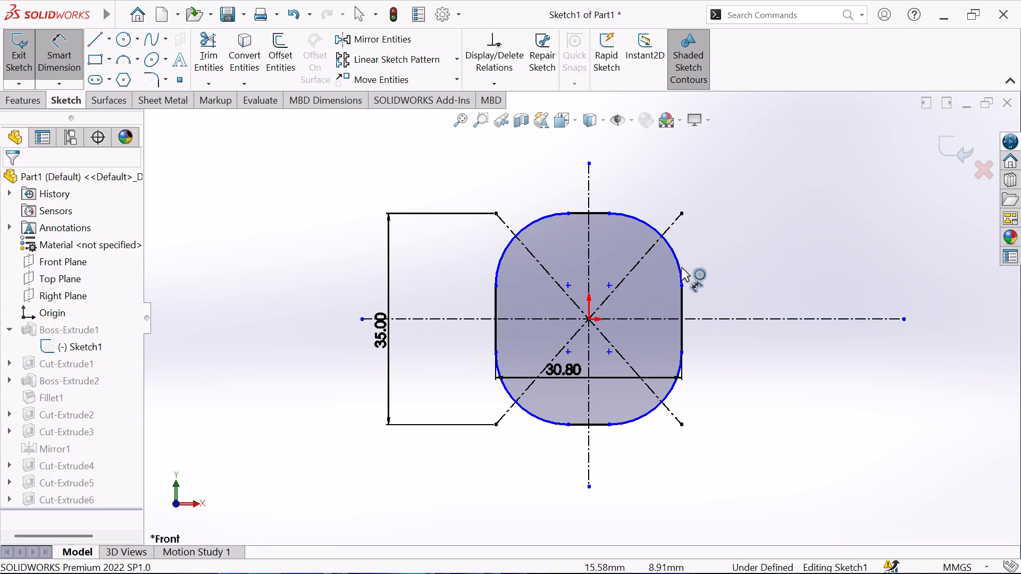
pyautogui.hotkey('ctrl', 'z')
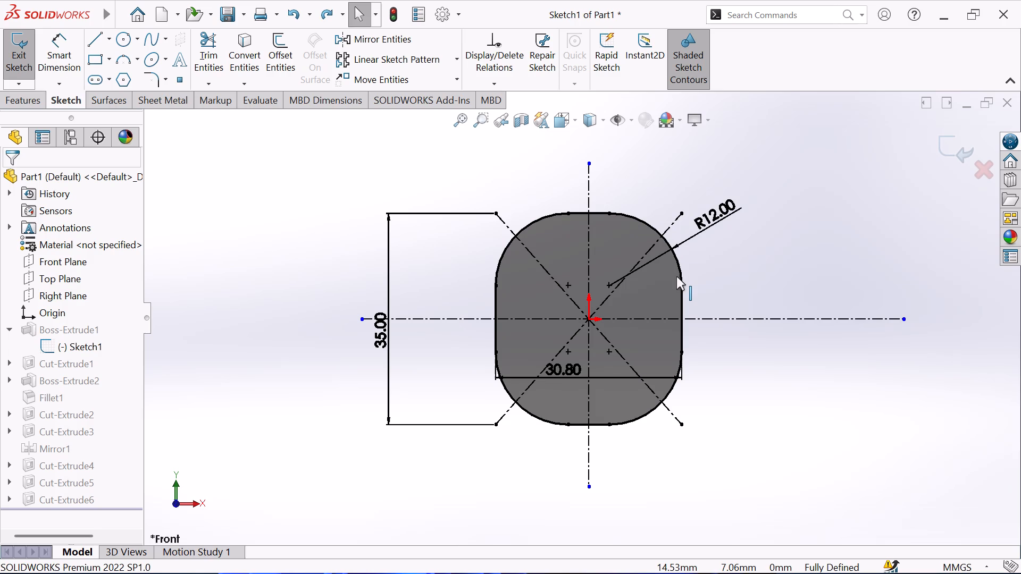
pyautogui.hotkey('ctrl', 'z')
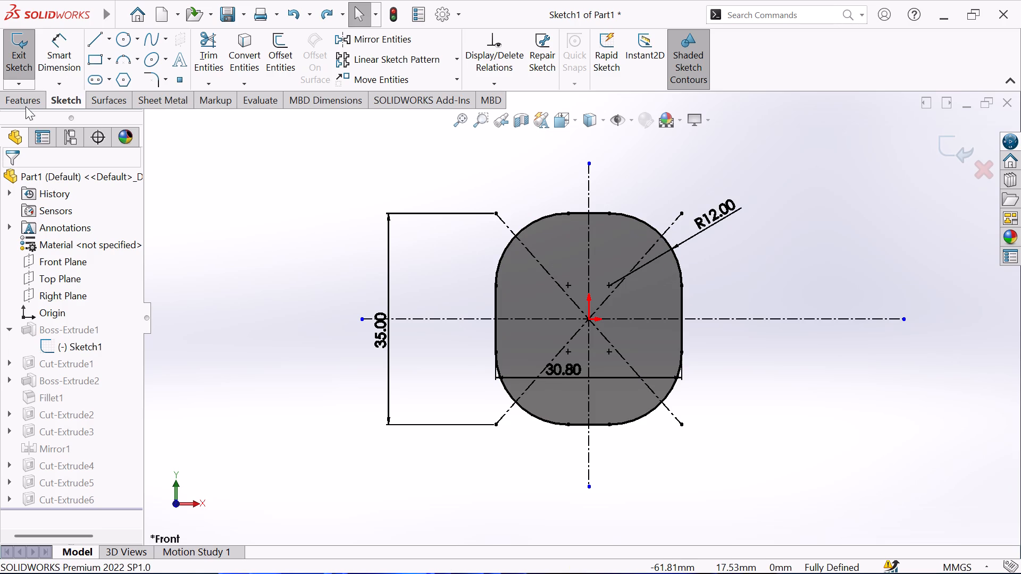
# Delete the radius dimension from the profile's upper-right corner arc.
pyautogui.click(709, 219)
pyautogui.press('Delete')
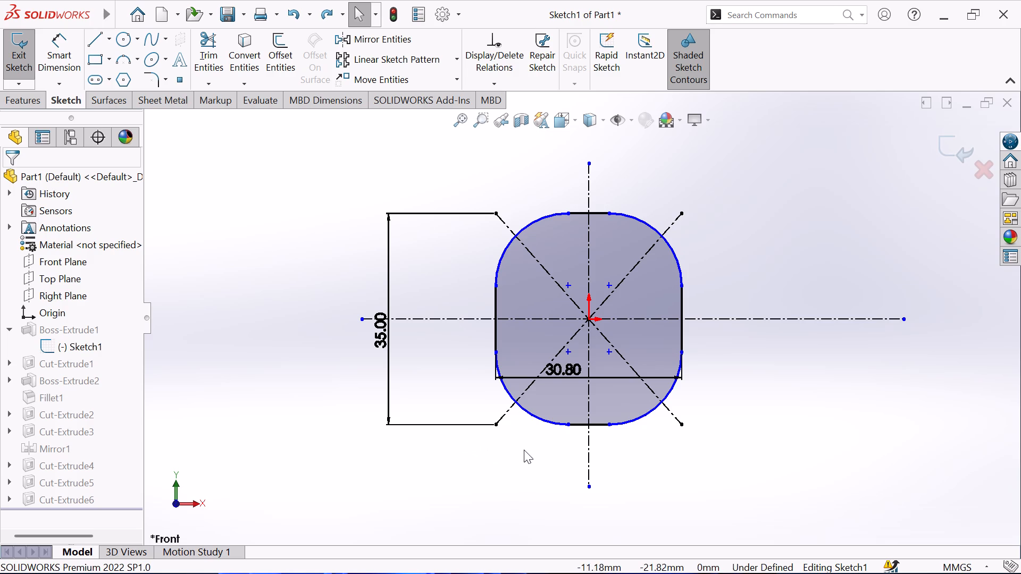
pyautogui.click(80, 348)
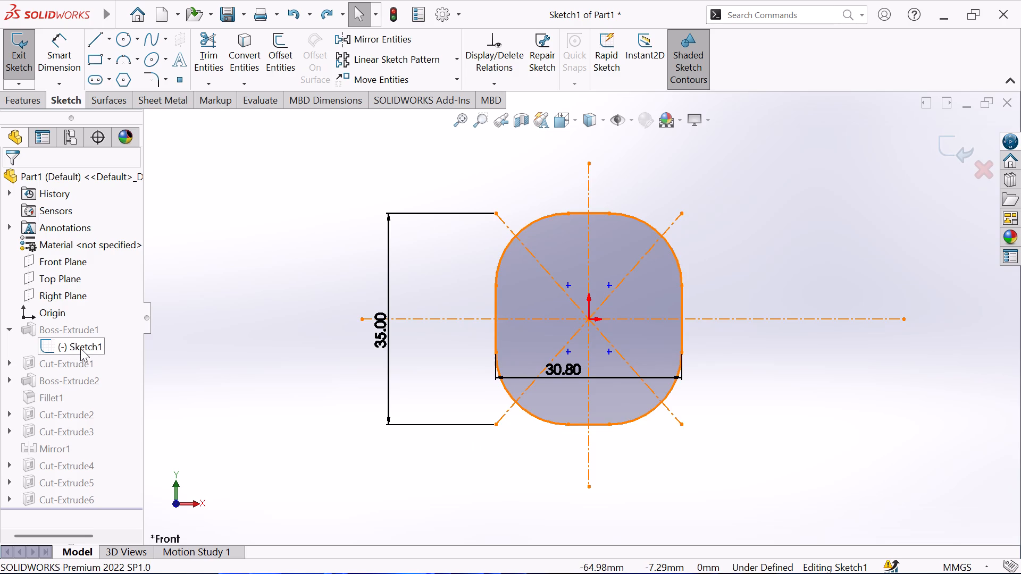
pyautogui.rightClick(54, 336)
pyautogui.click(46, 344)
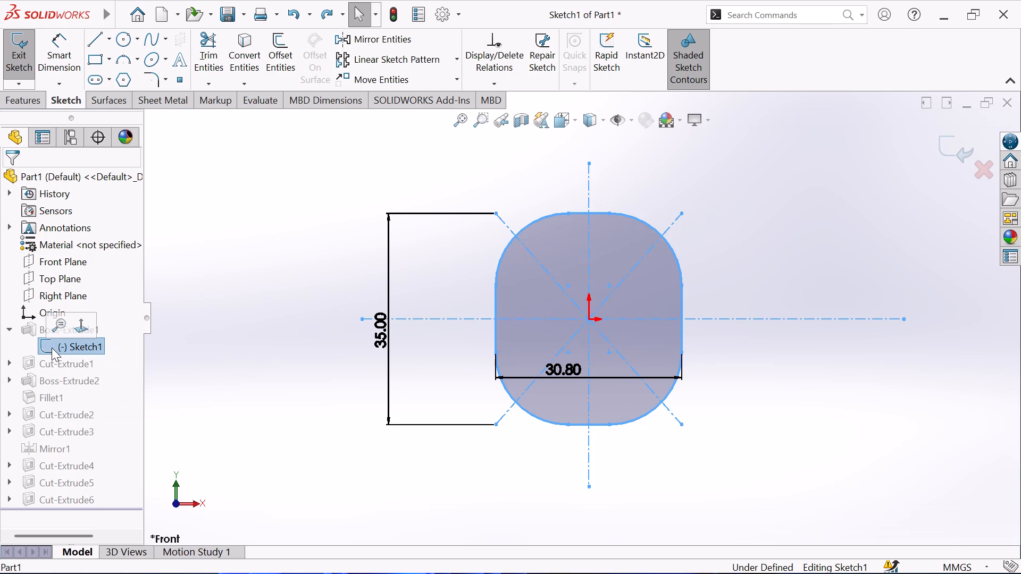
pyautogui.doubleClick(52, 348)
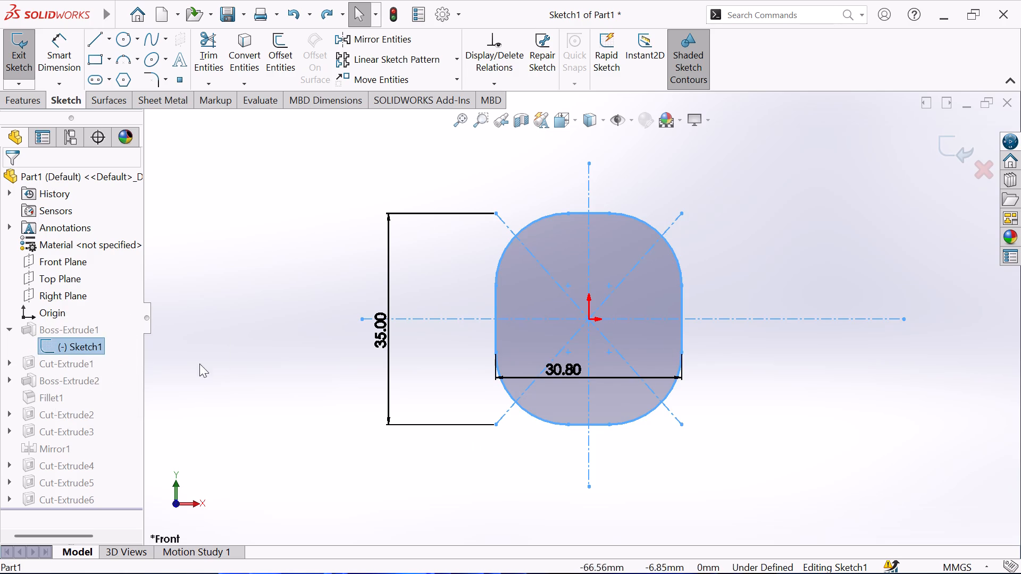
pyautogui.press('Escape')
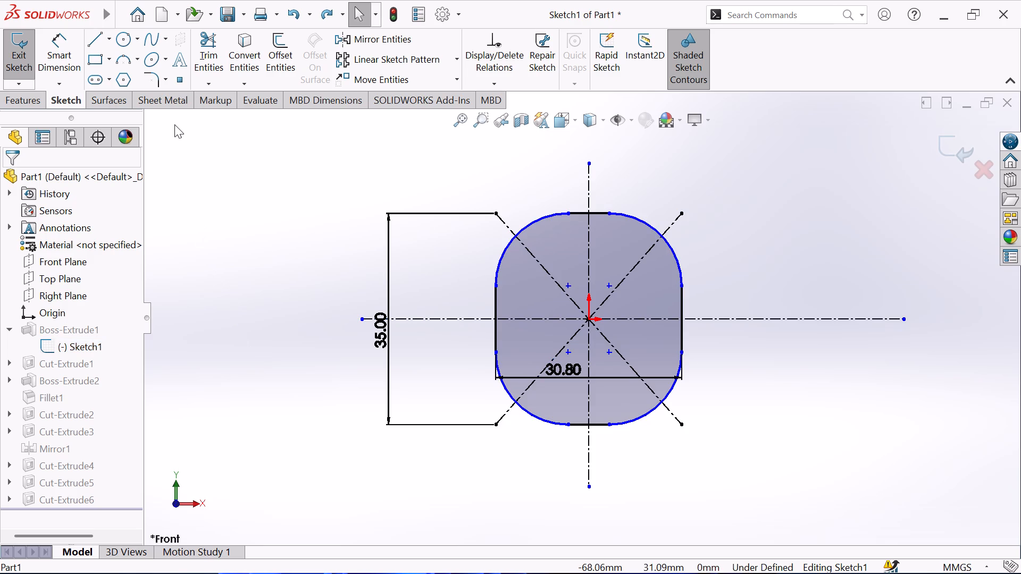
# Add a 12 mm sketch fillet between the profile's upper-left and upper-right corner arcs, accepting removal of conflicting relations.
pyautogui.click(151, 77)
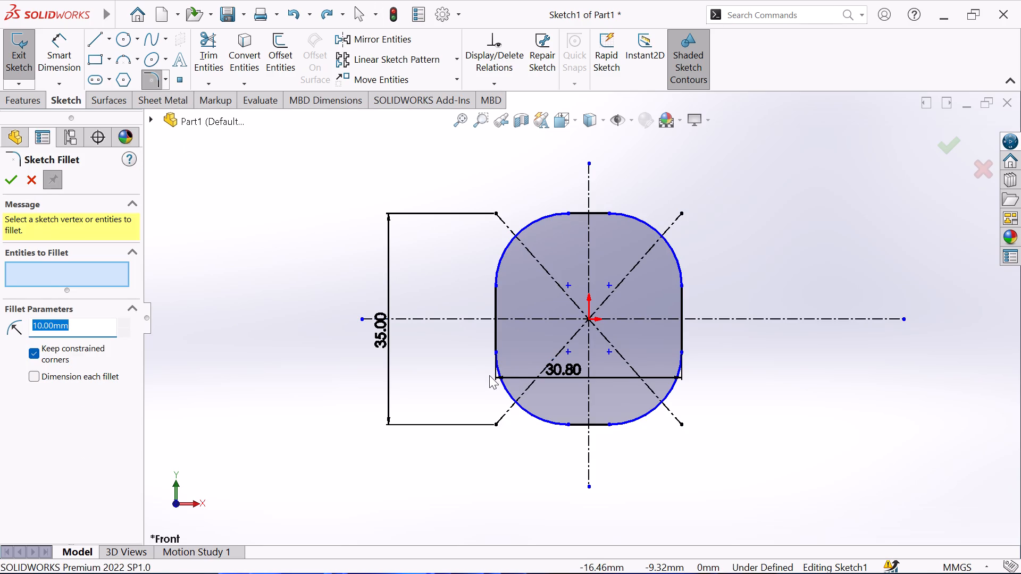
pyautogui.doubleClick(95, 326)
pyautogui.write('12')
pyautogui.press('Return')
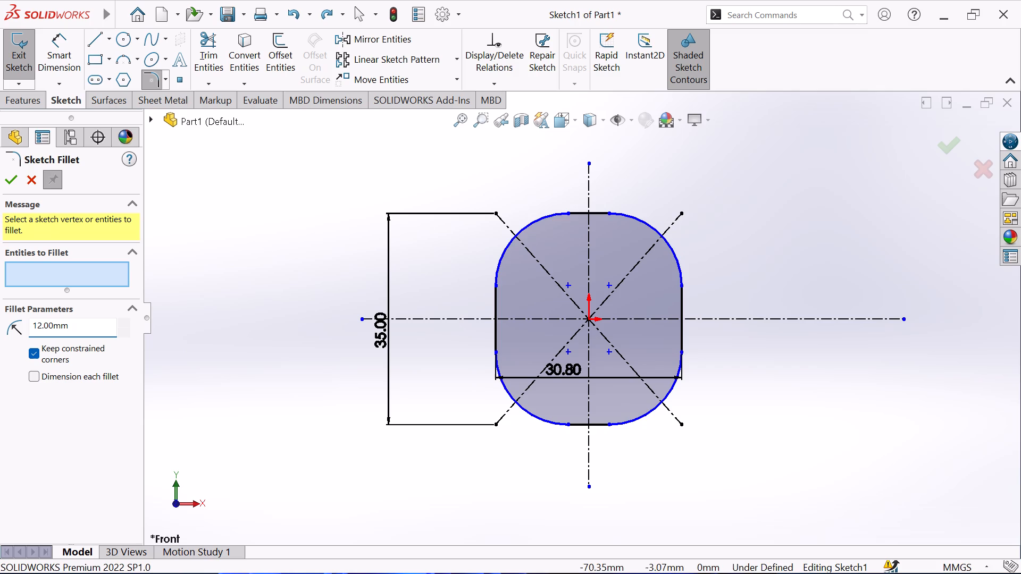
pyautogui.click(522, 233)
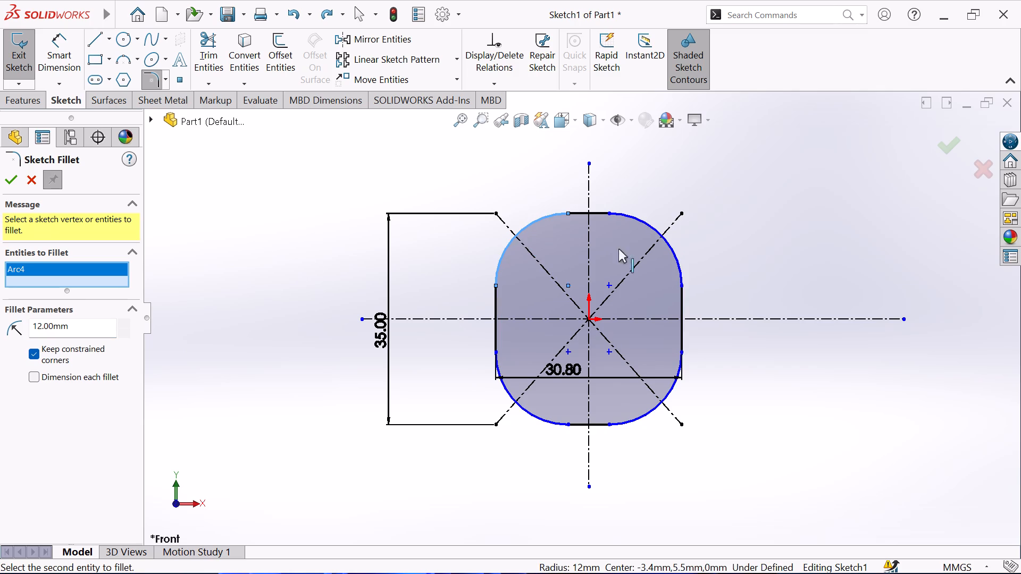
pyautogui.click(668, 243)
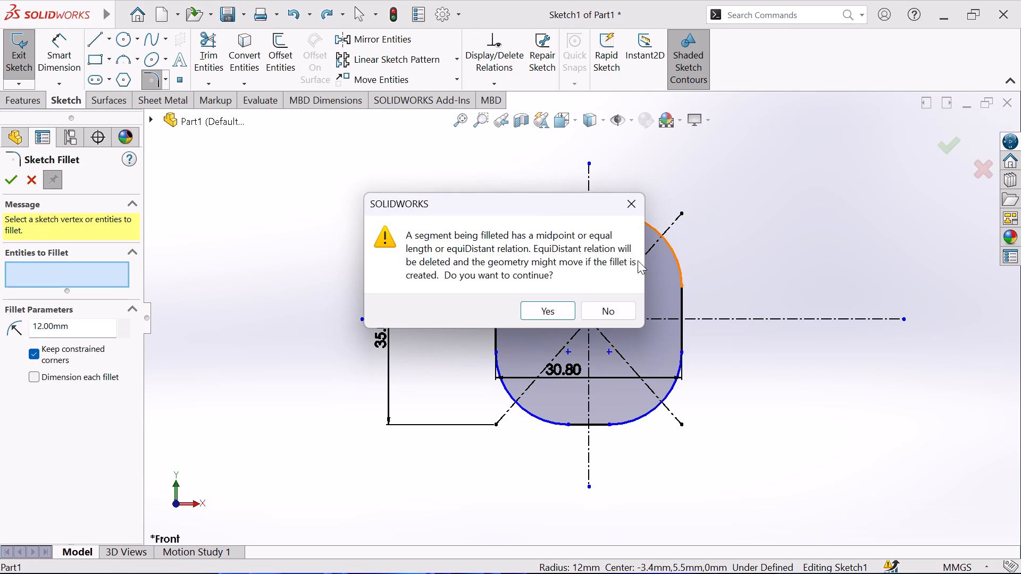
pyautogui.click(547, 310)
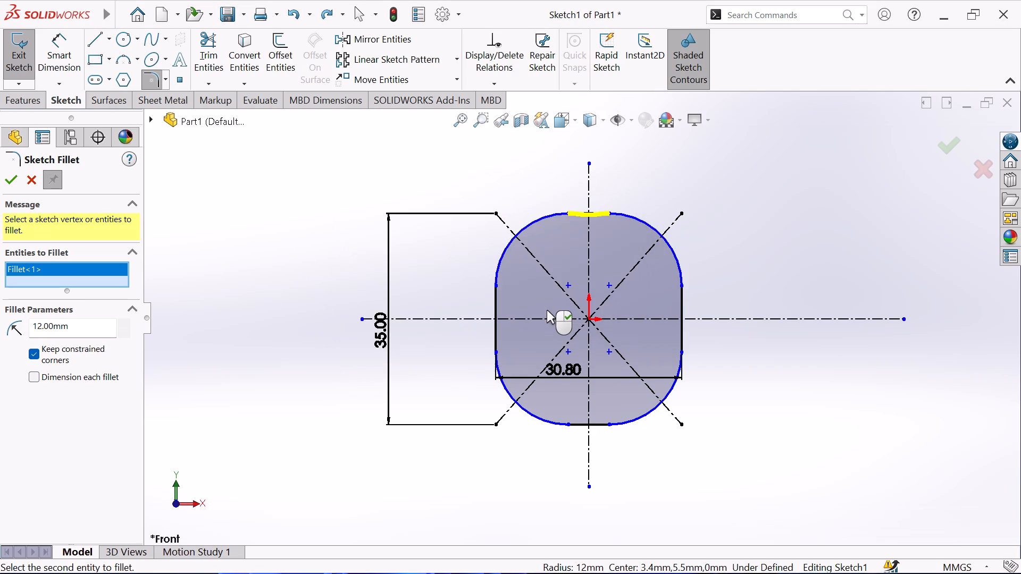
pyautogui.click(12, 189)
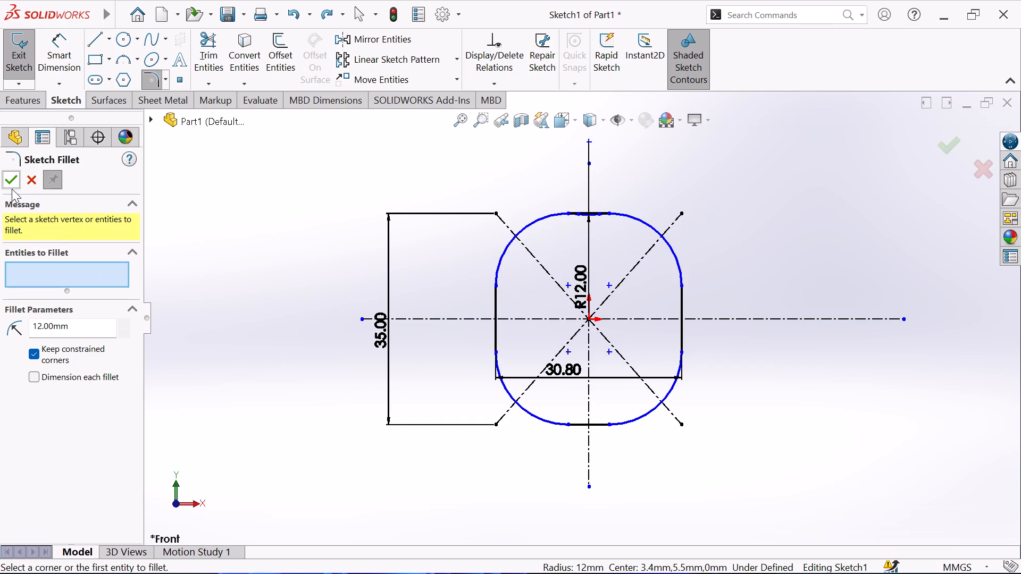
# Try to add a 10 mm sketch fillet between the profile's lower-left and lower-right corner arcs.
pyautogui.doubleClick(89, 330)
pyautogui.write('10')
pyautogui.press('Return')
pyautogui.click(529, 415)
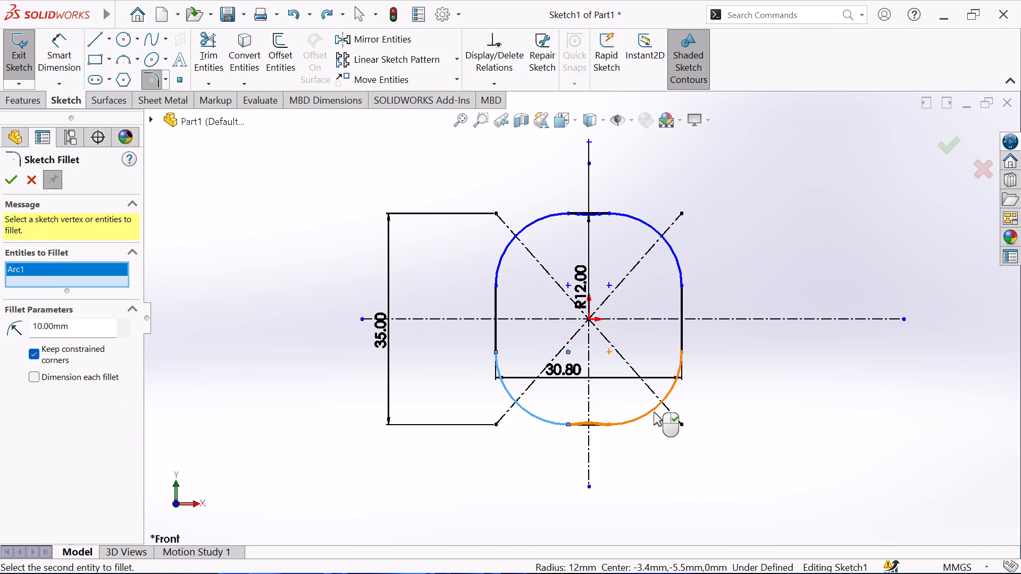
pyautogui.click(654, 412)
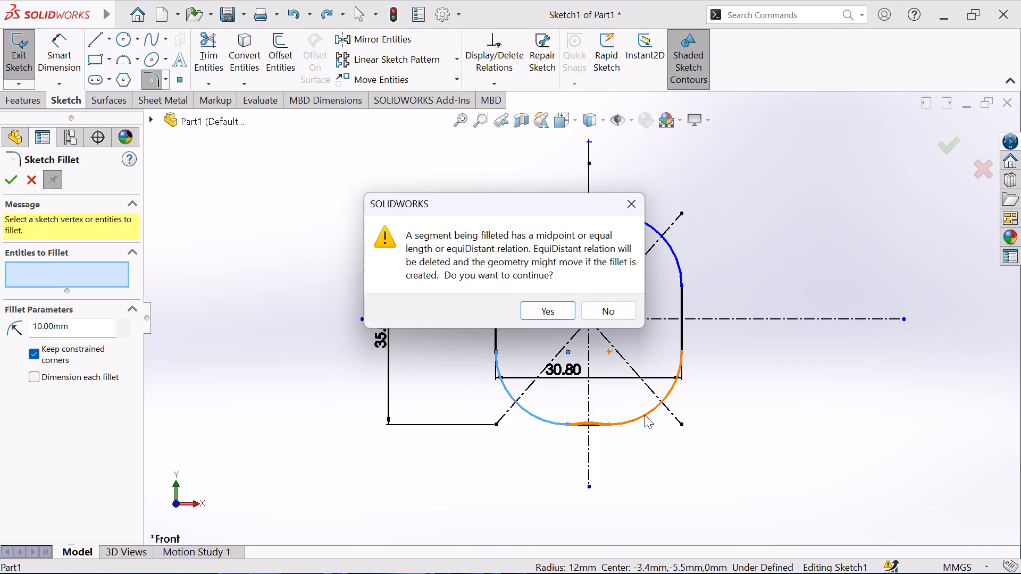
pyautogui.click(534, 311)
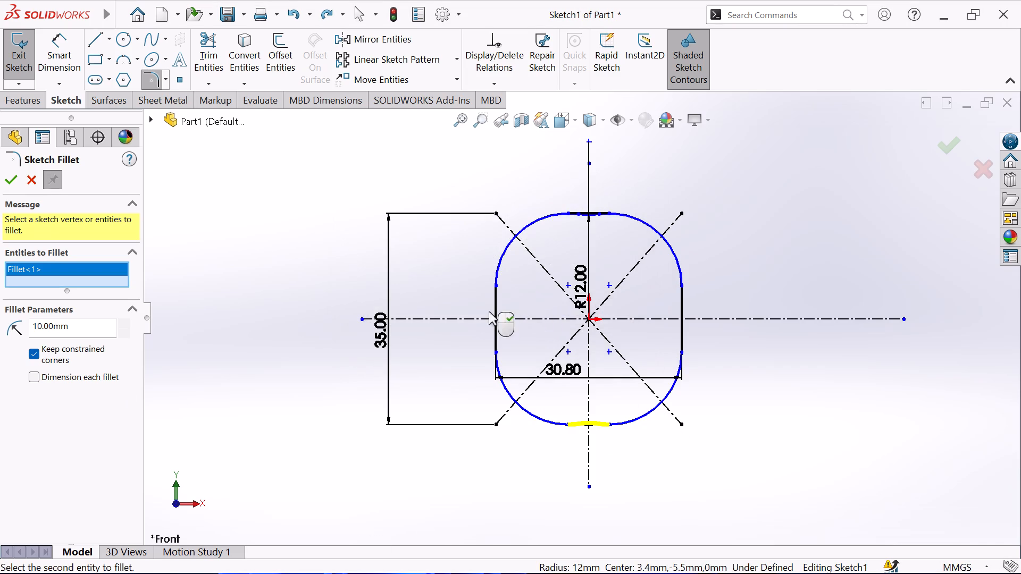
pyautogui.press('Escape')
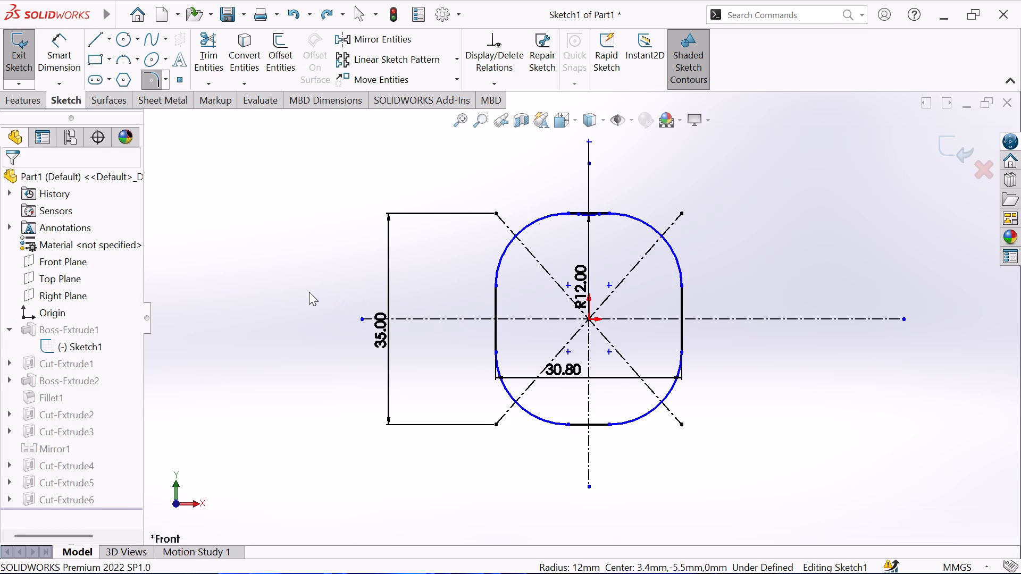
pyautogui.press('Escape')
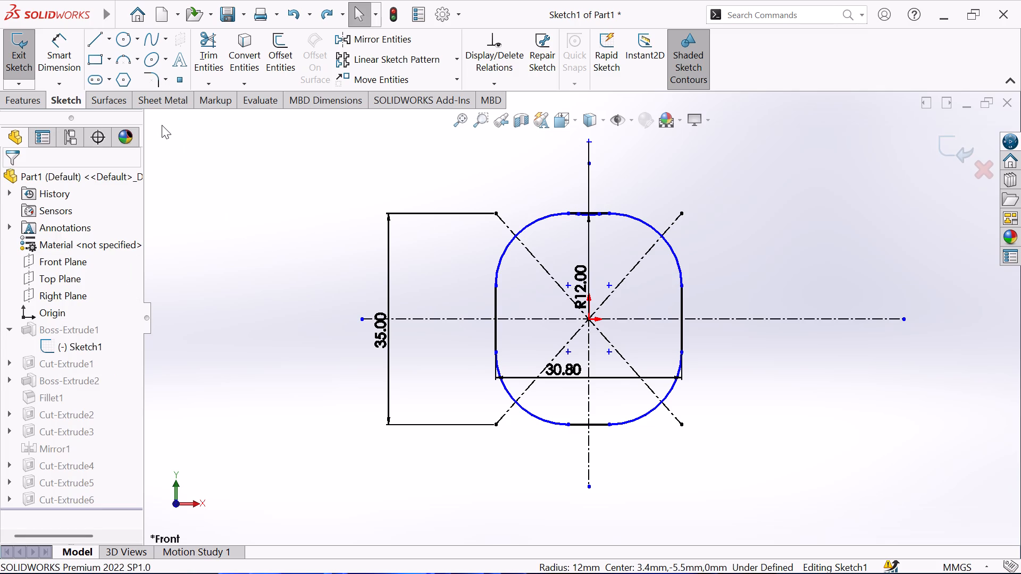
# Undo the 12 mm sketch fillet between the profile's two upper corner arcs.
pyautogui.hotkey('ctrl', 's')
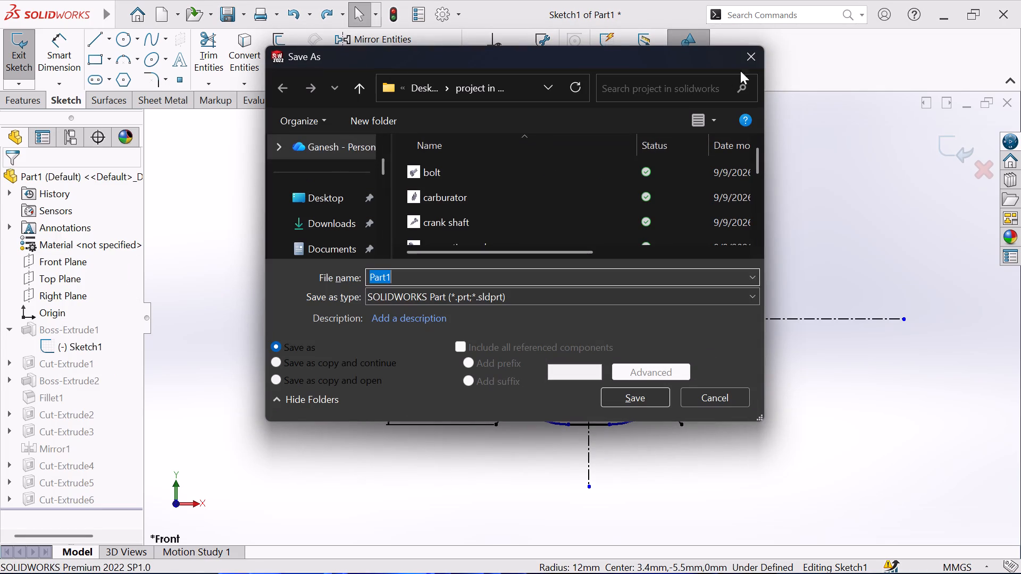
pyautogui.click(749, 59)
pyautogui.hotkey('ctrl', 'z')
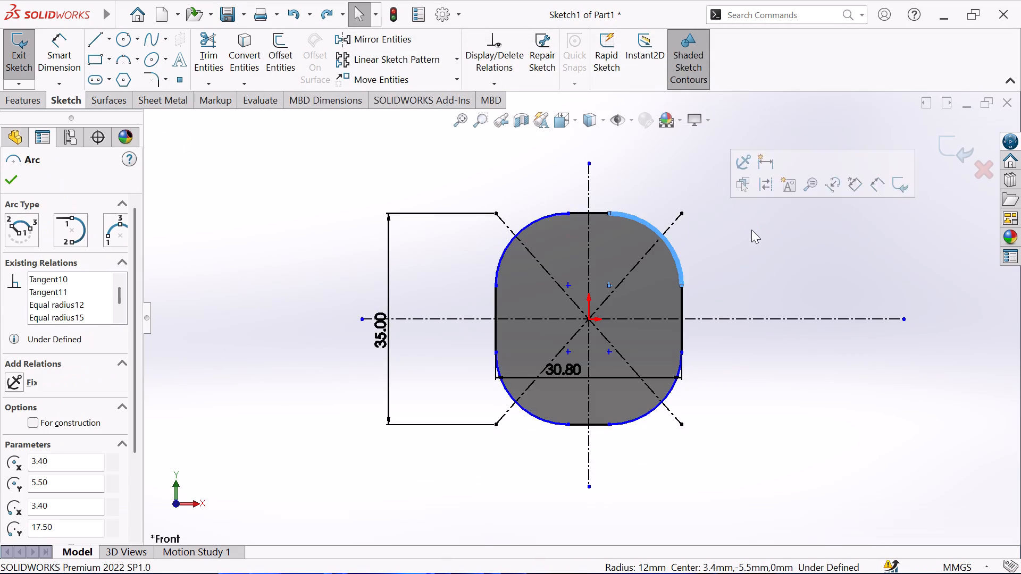
# Exit the base profile sketch to rebuild the finned block.
pyautogui.press('z')
pyautogui.click(26, 47)
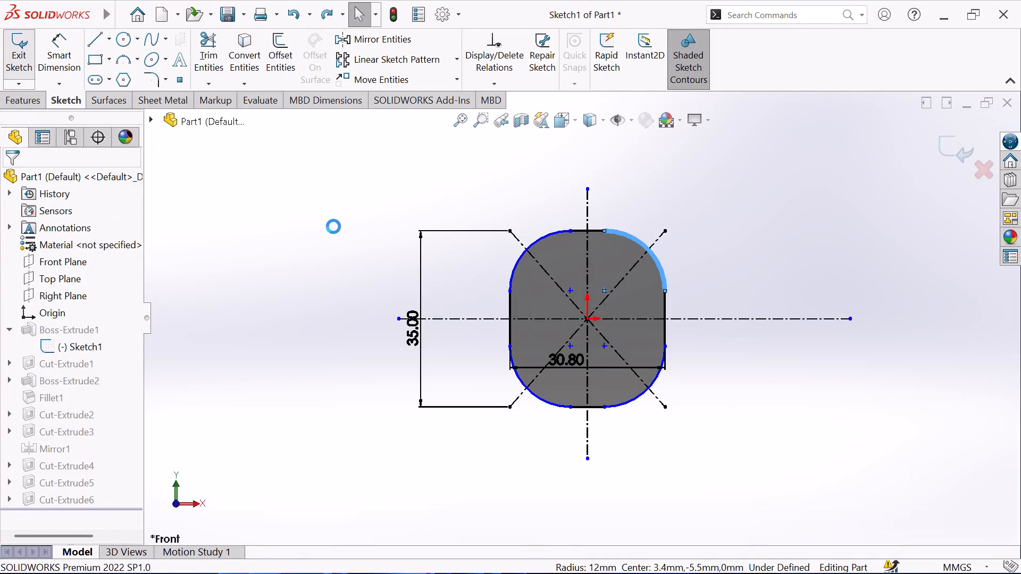
pyautogui.press('Escape')
# View the finned block from the side and open the base extrusion's profile sketch for review.
pyautogui.moveTo(344, 227); pyautogui.dragTo(539, 180, button='middle')
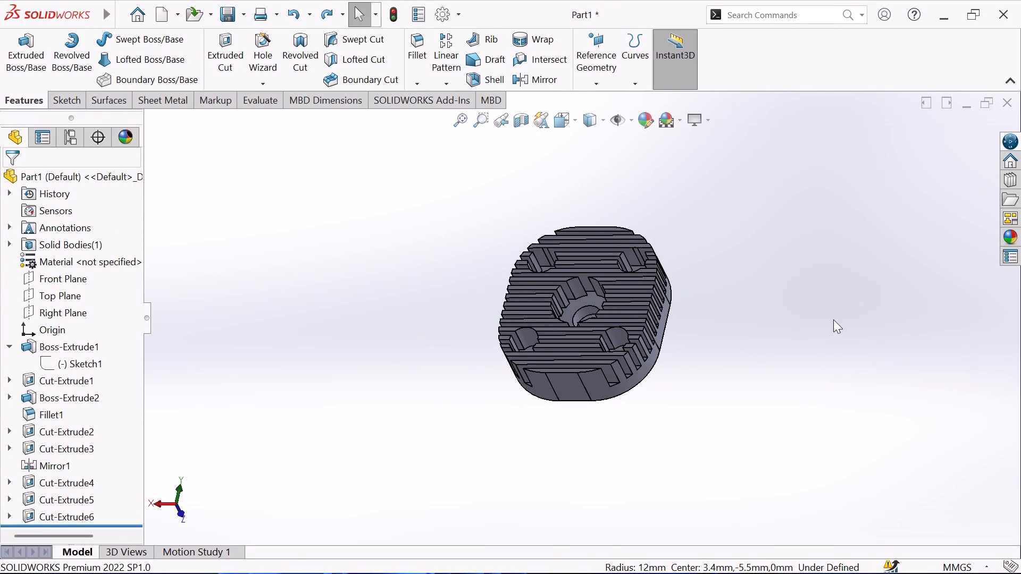
pyautogui.moveTo(806, 377); pyautogui.dragTo(667, 432, button='middle')
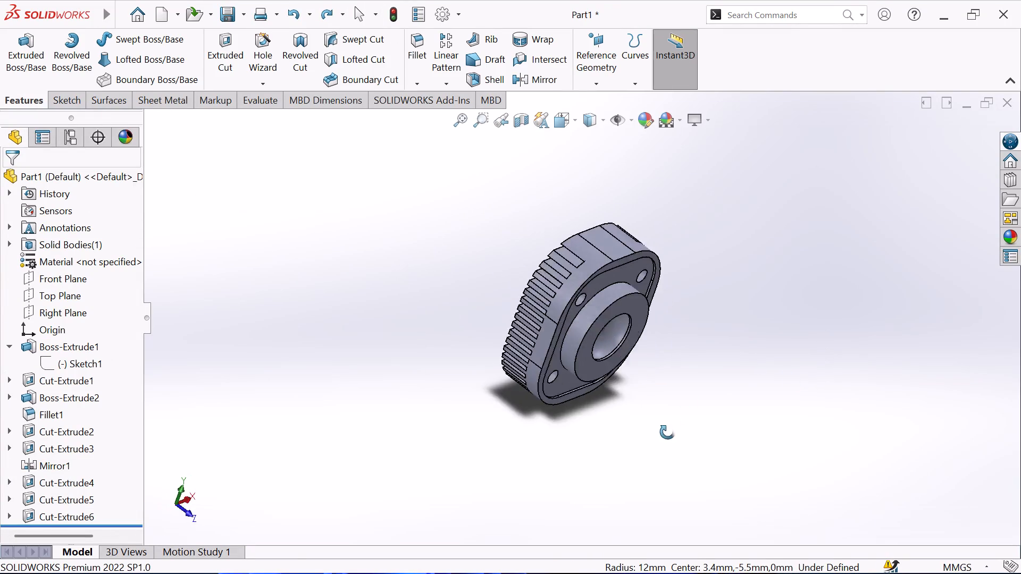
pyautogui.moveTo(667, 432); pyautogui.dragTo(733, 409, button='middle')
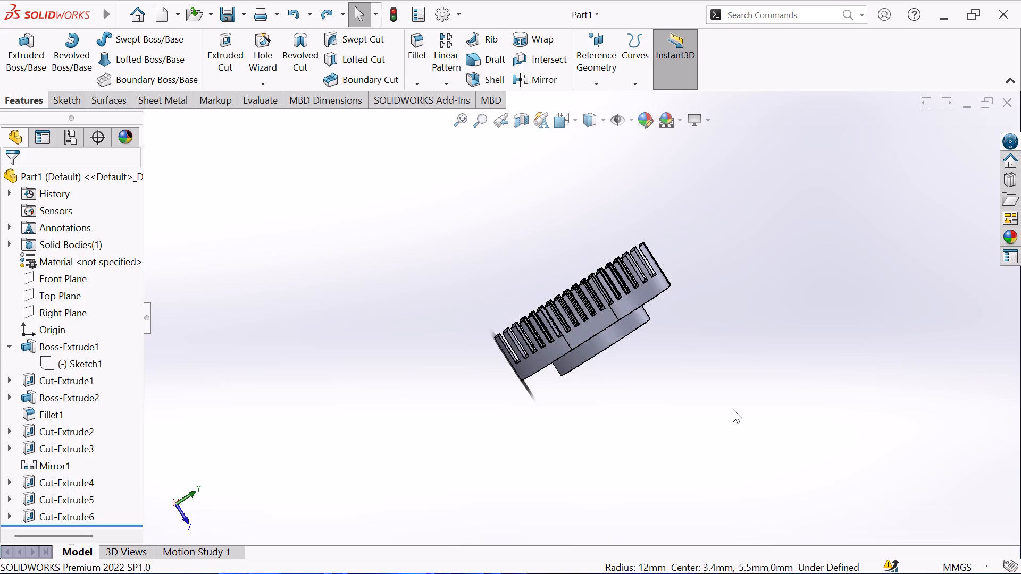
pyautogui.hotkey('ctrl', '8')
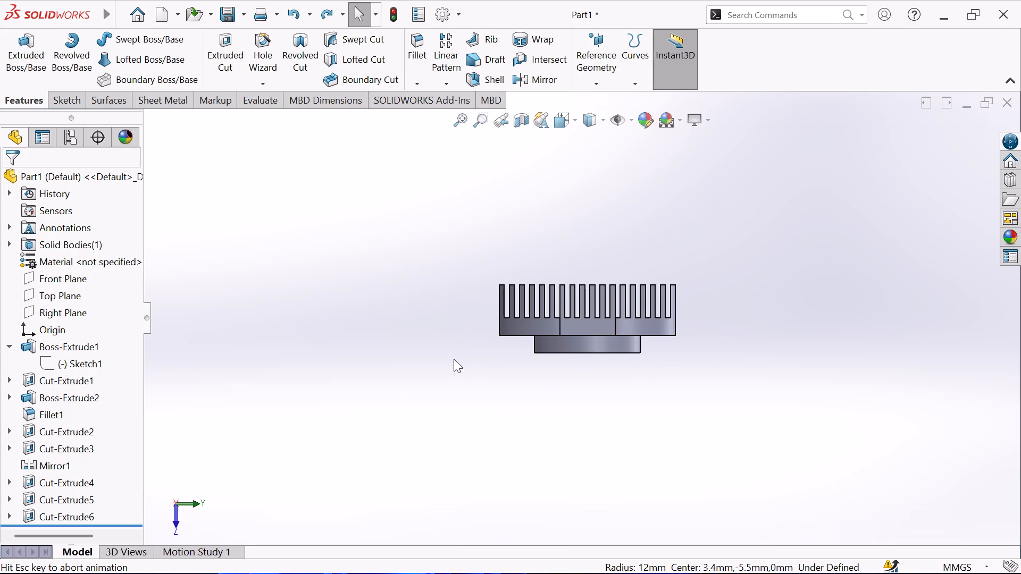
pyautogui.scroll(-1, 453, 358)
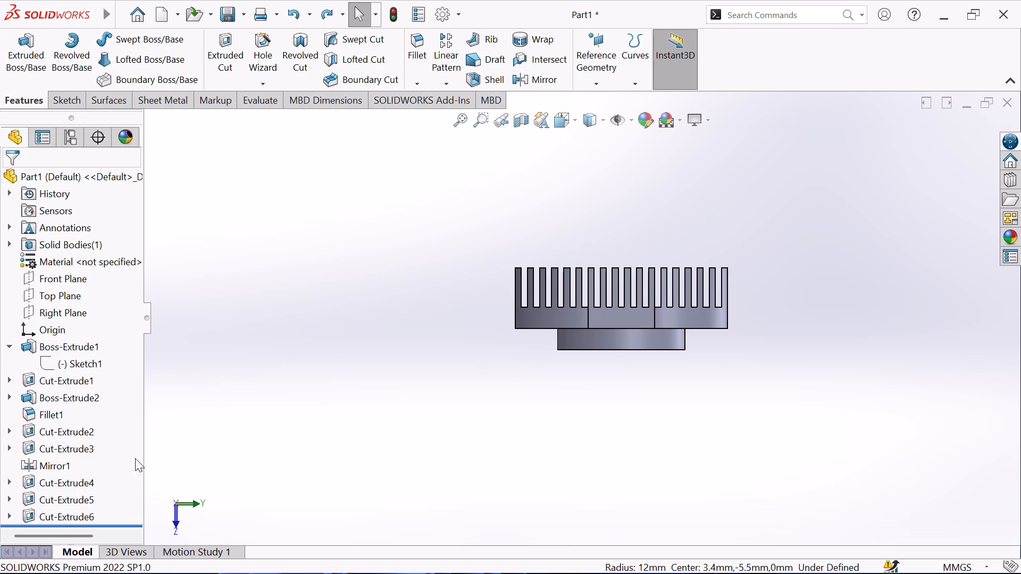
pyautogui.click(81, 350)
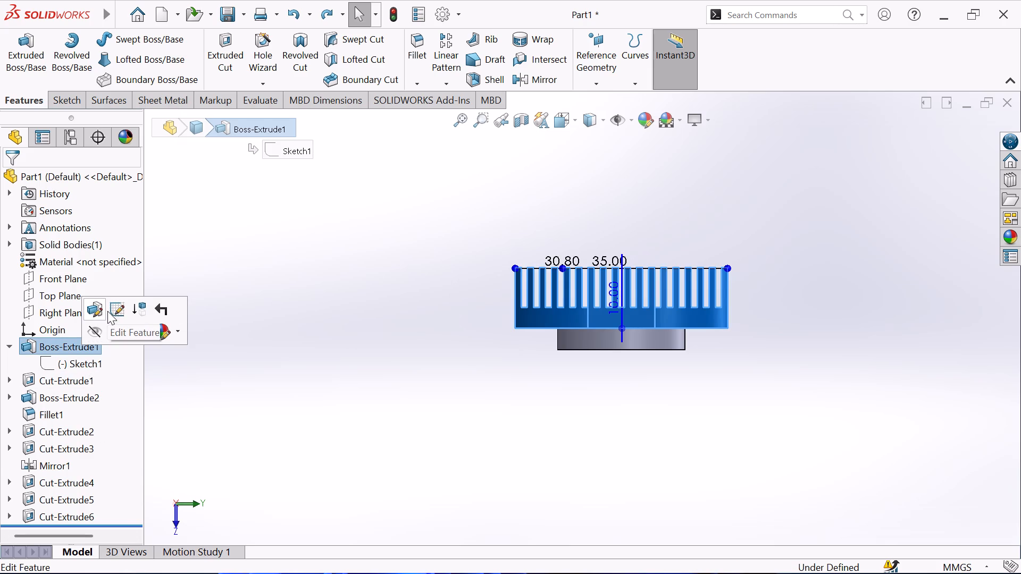
pyautogui.click(110, 311)
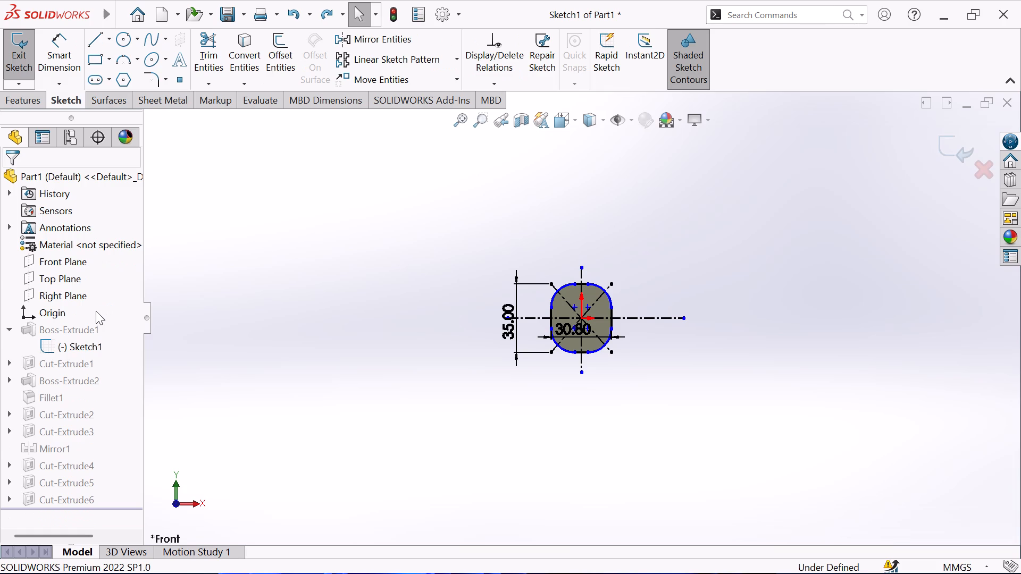
pyautogui.hotkey('ctrl', 'z')
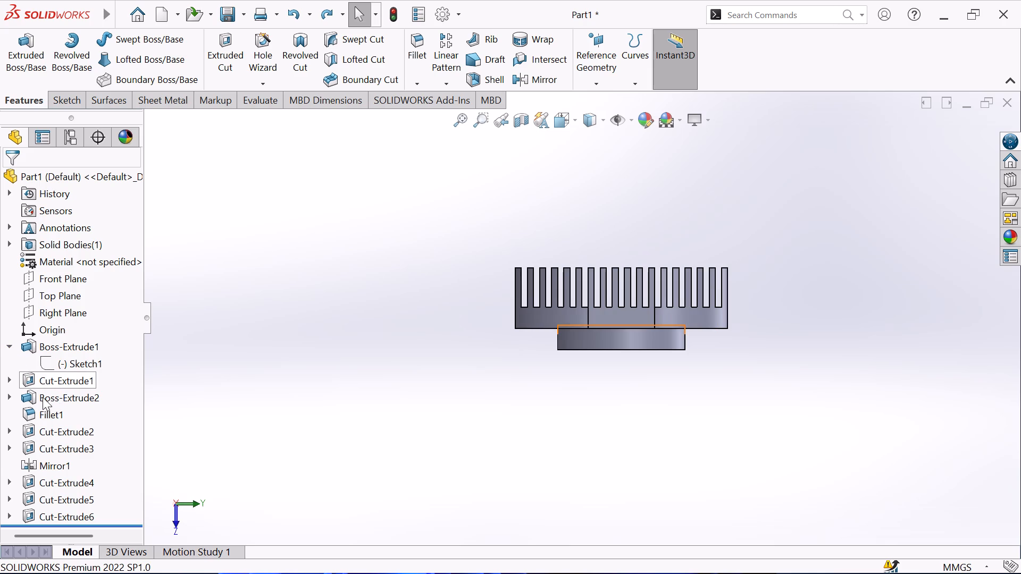
# Review the settings of the Cut-Extrude1 feature without editing them.
pyautogui.click(45, 381)
pyautogui.click(58, 340)
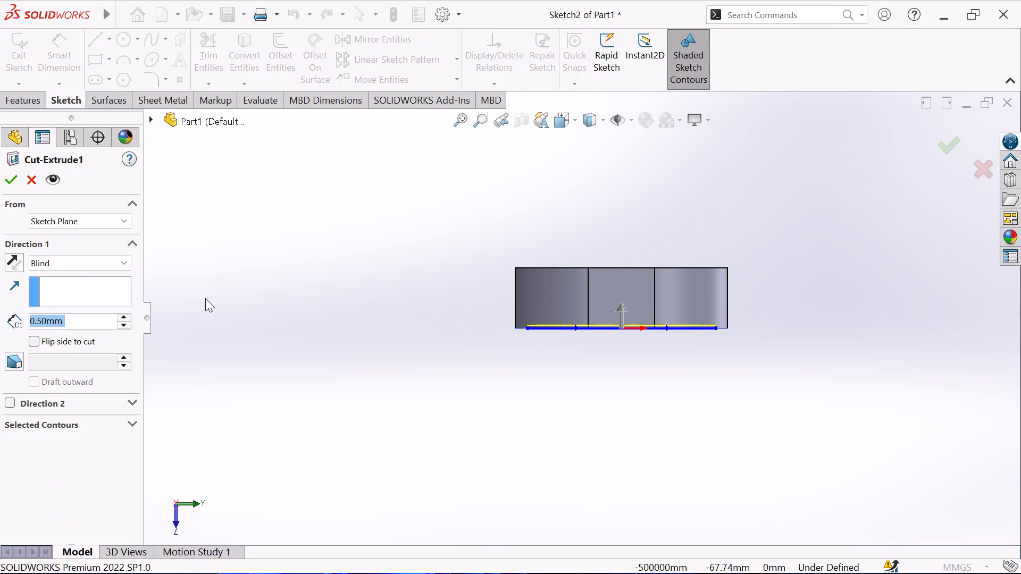
pyautogui.press('Escape')
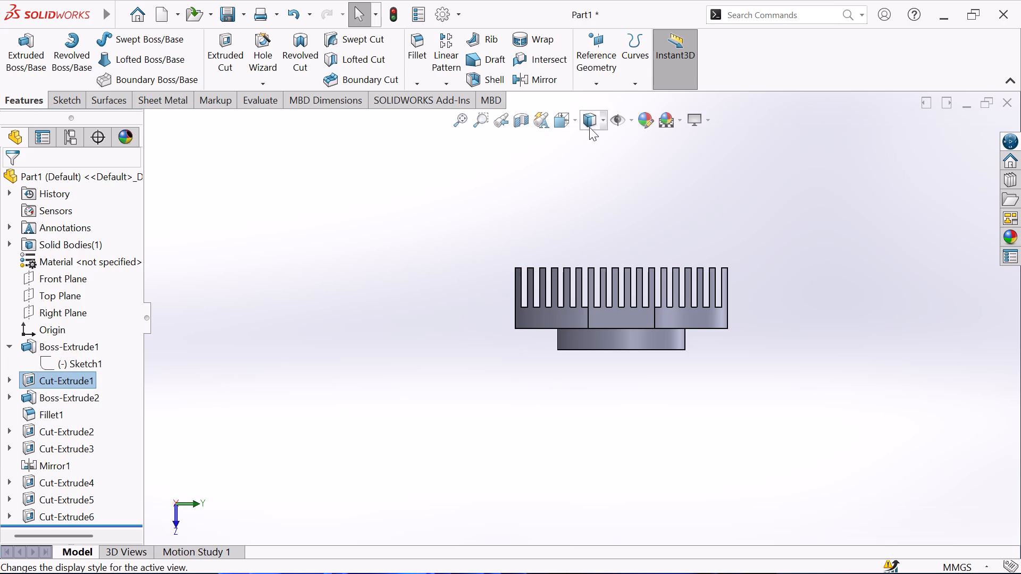
# Inspect the block's interior with a temporary section view, trying the Top Plane and the Right Plane.
pyautogui.click(517, 124)
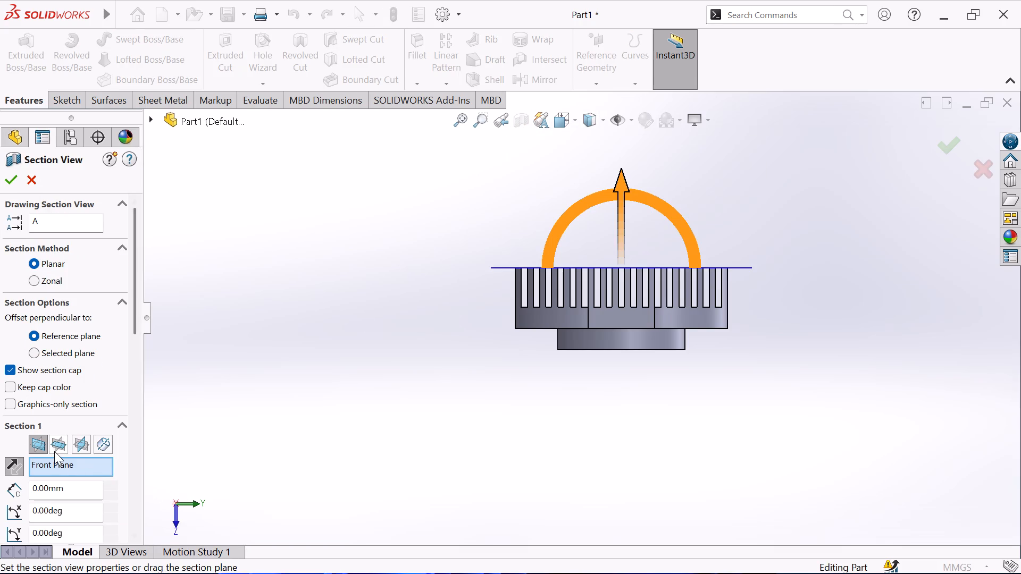
pyautogui.click(53, 446)
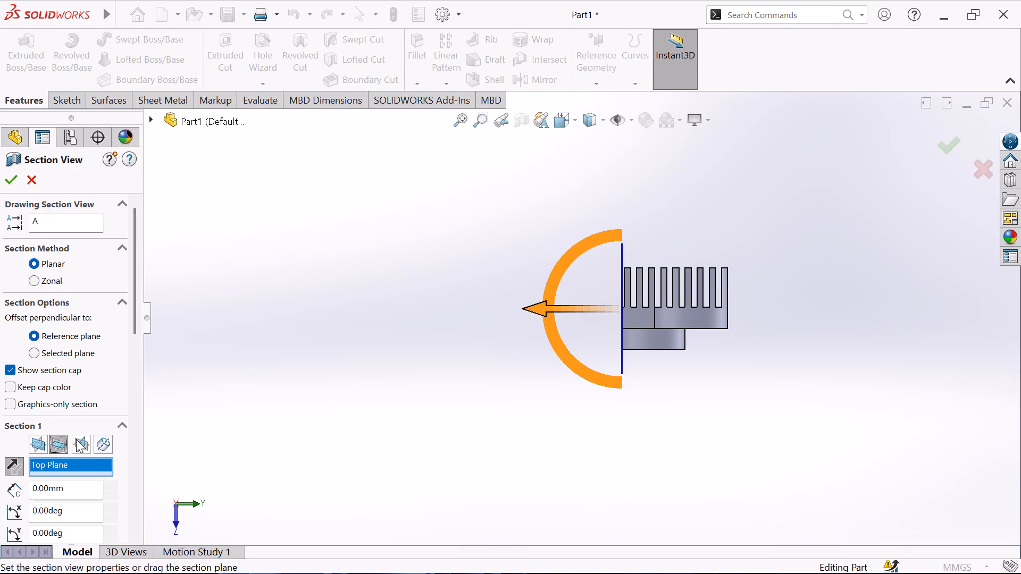
pyautogui.click(76, 439)
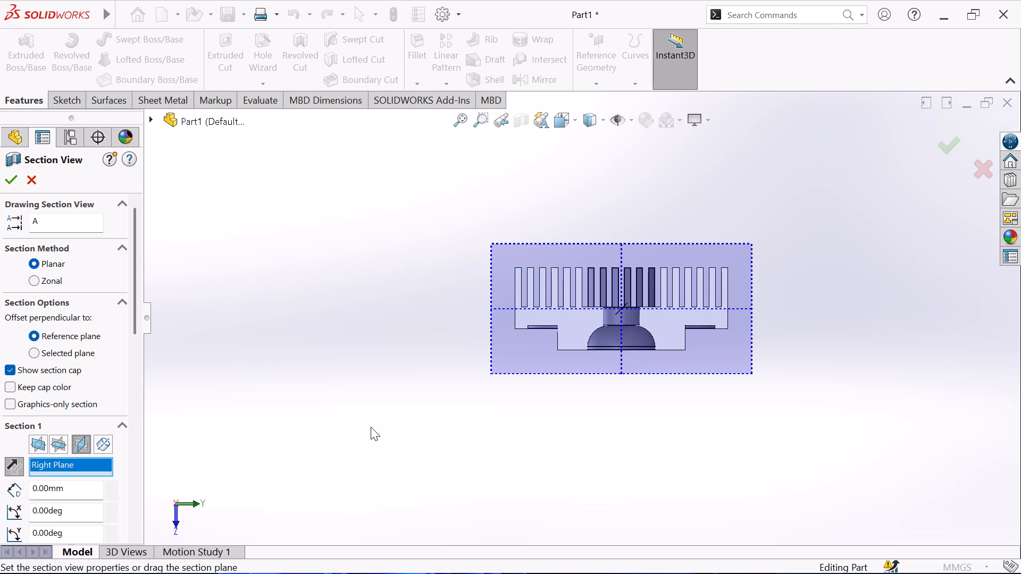
pyautogui.scroll(-2, 646, 308)
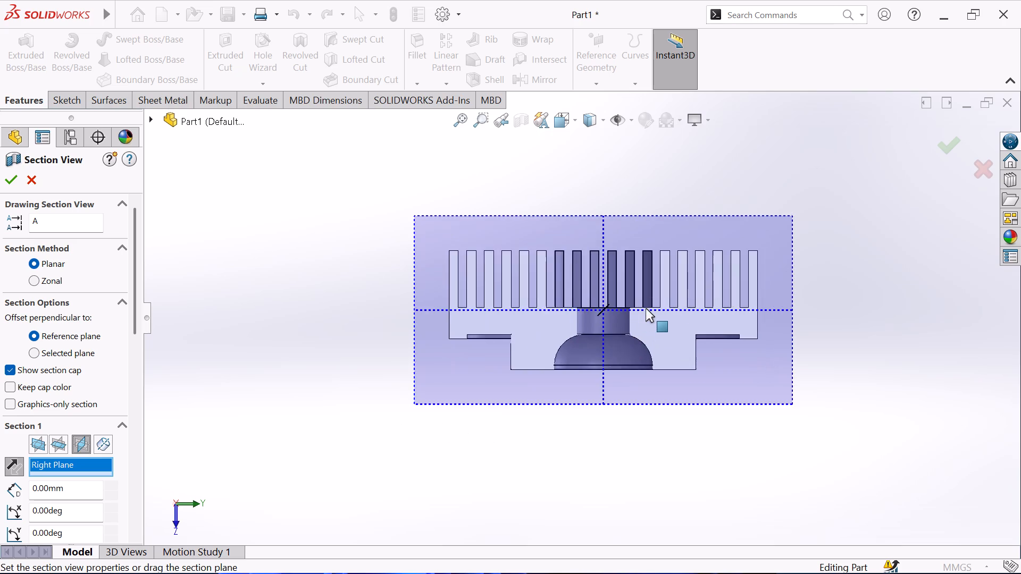
pyautogui.scroll(-2, 645, 311)
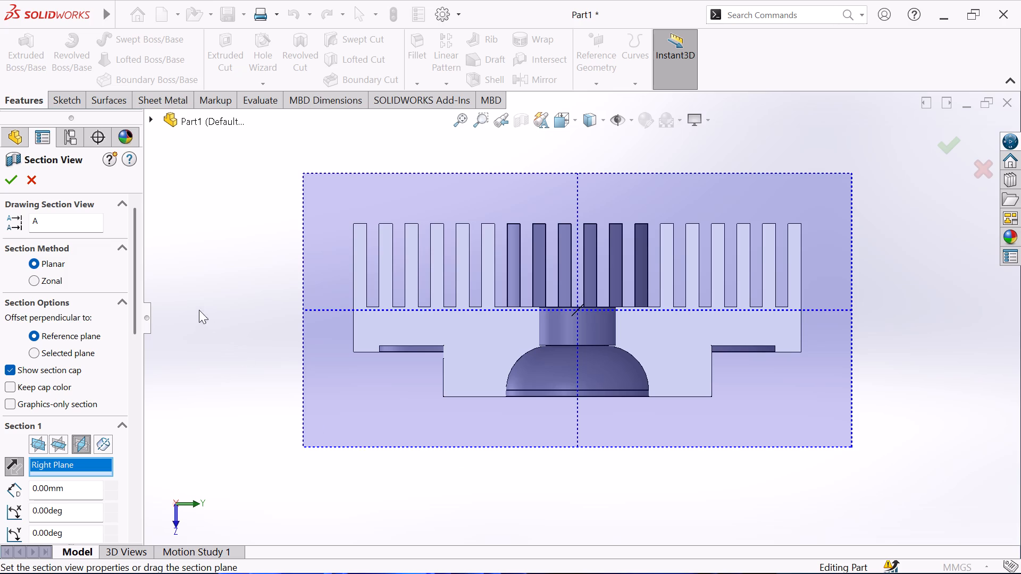
pyautogui.click(36, 177)
# Examine the finned block from all sides, including its cooling fins, recessed flange face, bolt holes and central bore.
pyautogui.moveTo(244, 266); pyautogui.dragTo(247, 242, button='middle')
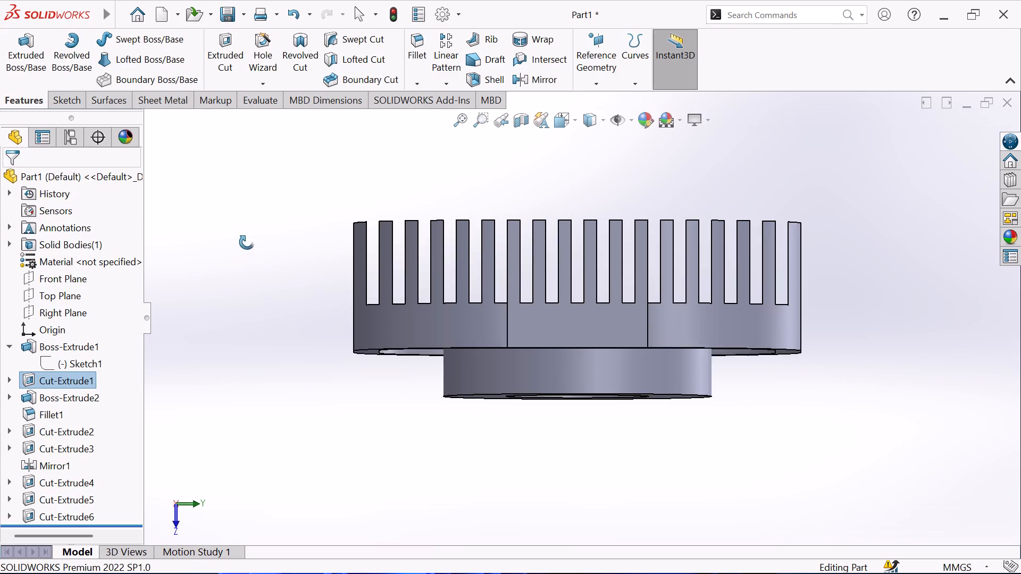
pyautogui.moveTo(247, 242); pyautogui.dragTo(254, 159, button='middle')
pyautogui.moveTo(256, 201); pyautogui.dragTo(257, 126, button='middle')
pyautogui.moveTo(261, 188); pyautogui.dragTo(250, 160, button='middle')
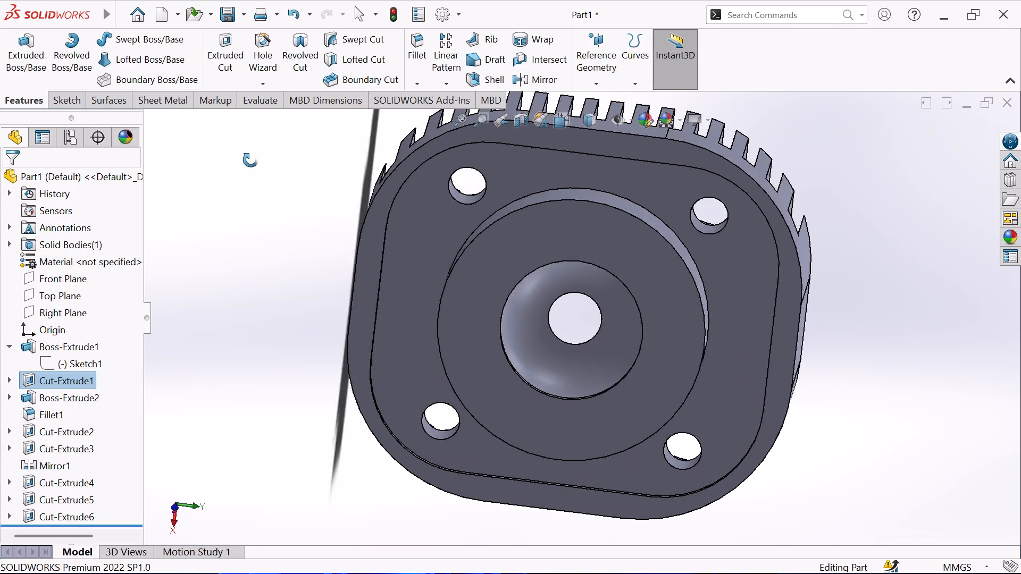
pyautogui.moveTo(250, 160); pyautogui.dragTo(61, 350, button='middle')
pyautogui.scroll(-2, 311, 296)
pyautogui.press('Escape')
pyautogui.moveTo(286, 250); pyautogui.dragTo(361, 271, button='middle')
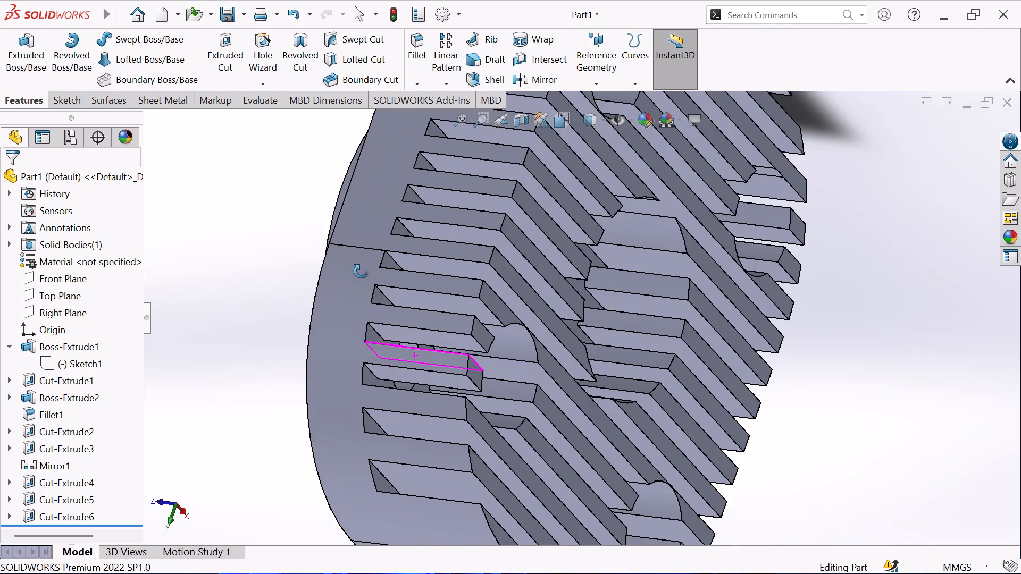
pyautogui.moveTo(361, 271); pyautogui.dragTo(345, 277, button='middle')
pyautogui.press('Escape')
pyautogui.moveTo(227, 243); pyautogui.dragTo(145, 273, button='middle')
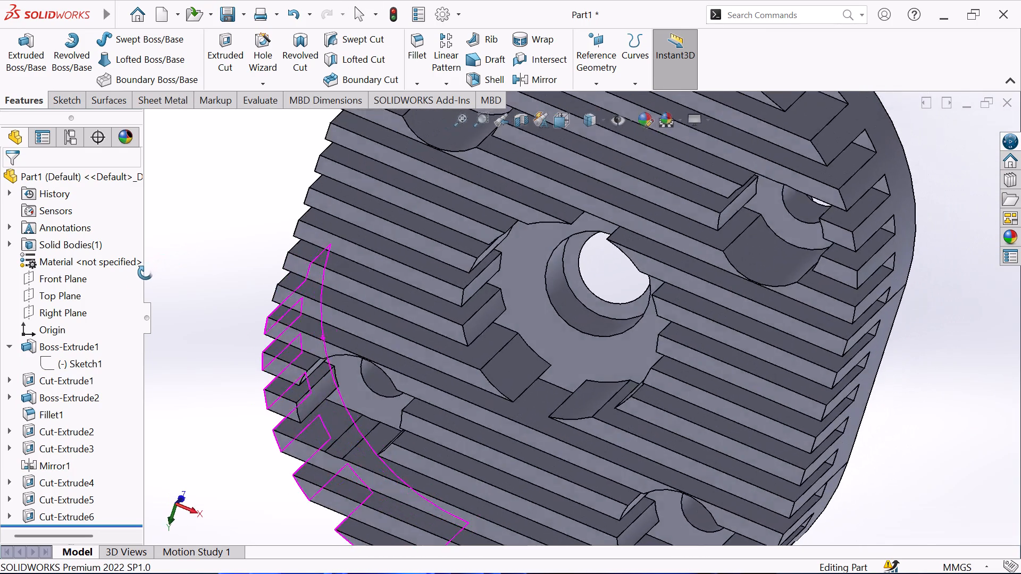
pyautogui.moveTo(145, 273); pyautogui.dragTo(133, 278, button='middle')
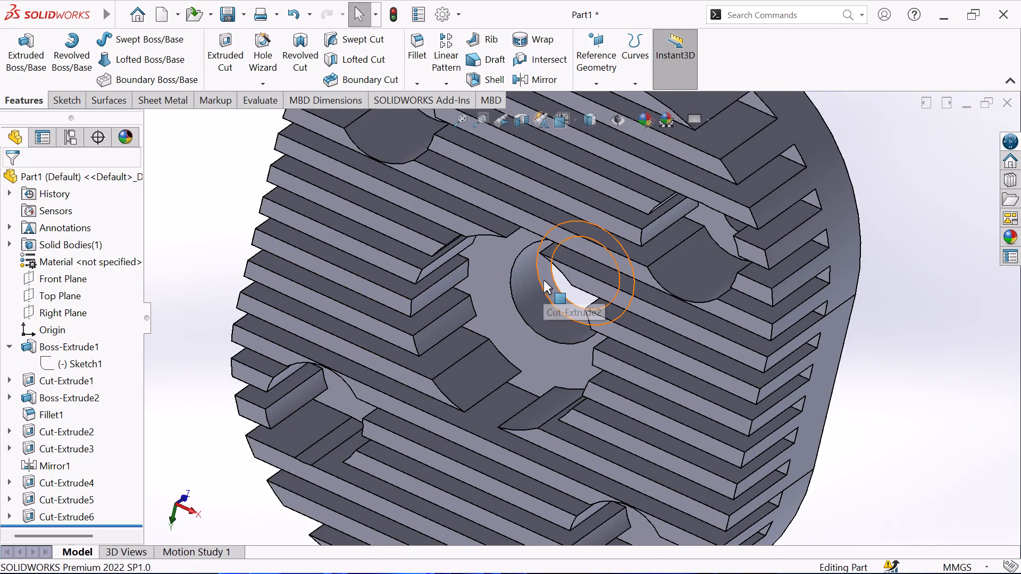
pyautogui.scroll(2, 543, 280)
pyautogui.moveTo(867, 264); pyautogui.dragTo(721, 328, button='middle')
pyautogui.scroll(1, 704, 301)
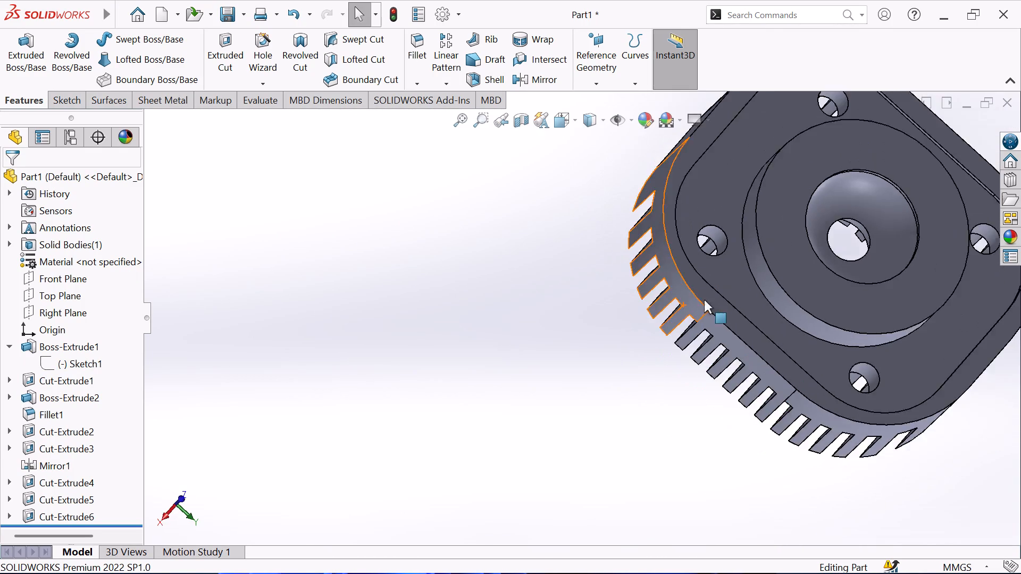
pyautogui.scroll(1, 704, 300)
pyautogui.moveTo(562, 264); pyautogui.dragTo(484, 275, button='middle')
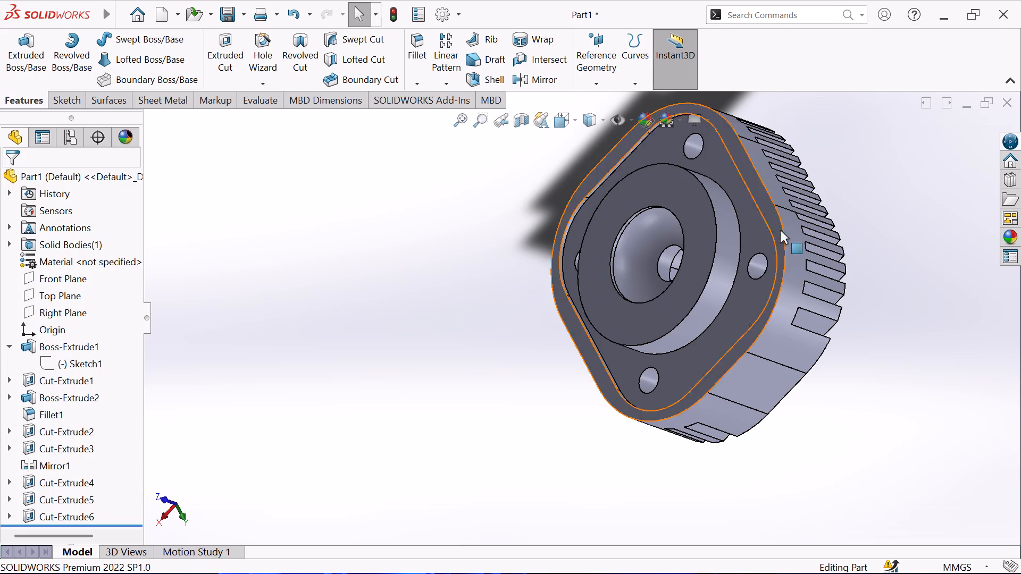
pyautogui.moveTo(872, 268); pyautogui.dragTo(839, 310, button='middle')
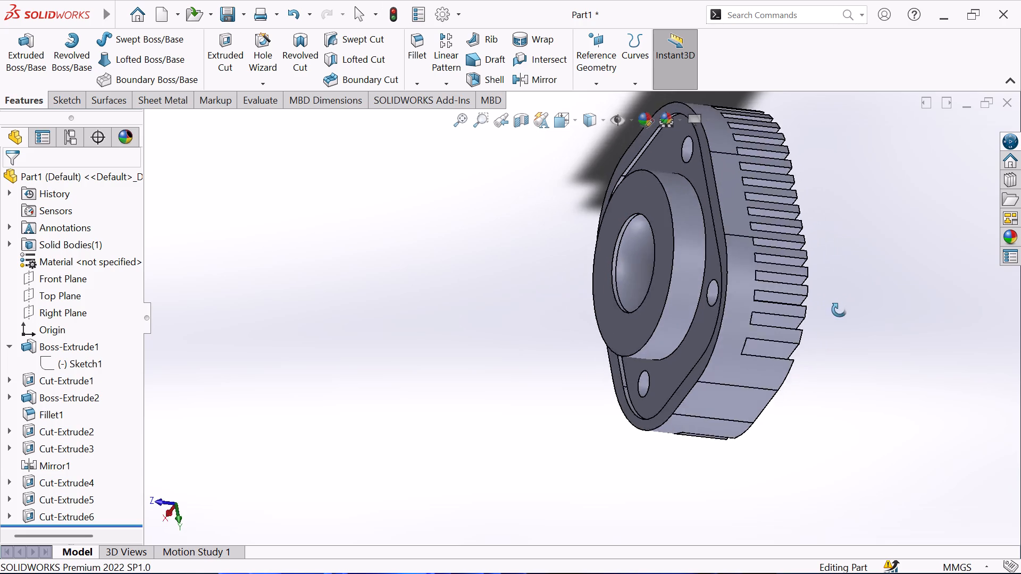
pyautogui.moveTo(839, 310); pyautogui.dragTo(331, 454, button='middle')
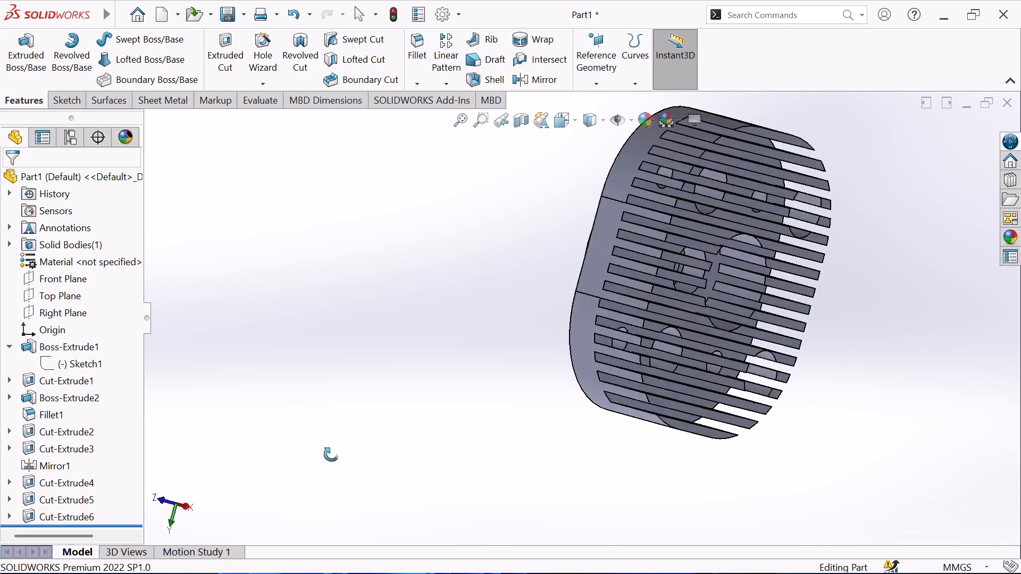
pyautogui.moveTo(331, 454); pyautogui.dragTo(310, 465, button='middle')
pyautogui.moveTo(418, 316); pyautogui.dragTo(327, 570, button='middle')
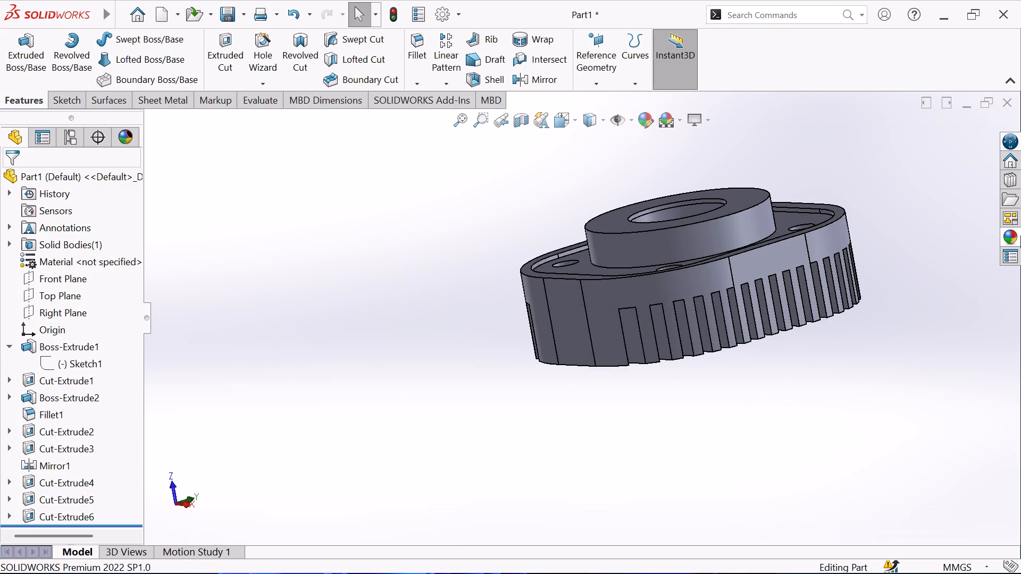
pyautogui.moveTo(953, 241); pyautogui.dragTo(1017, 409, button='middle')
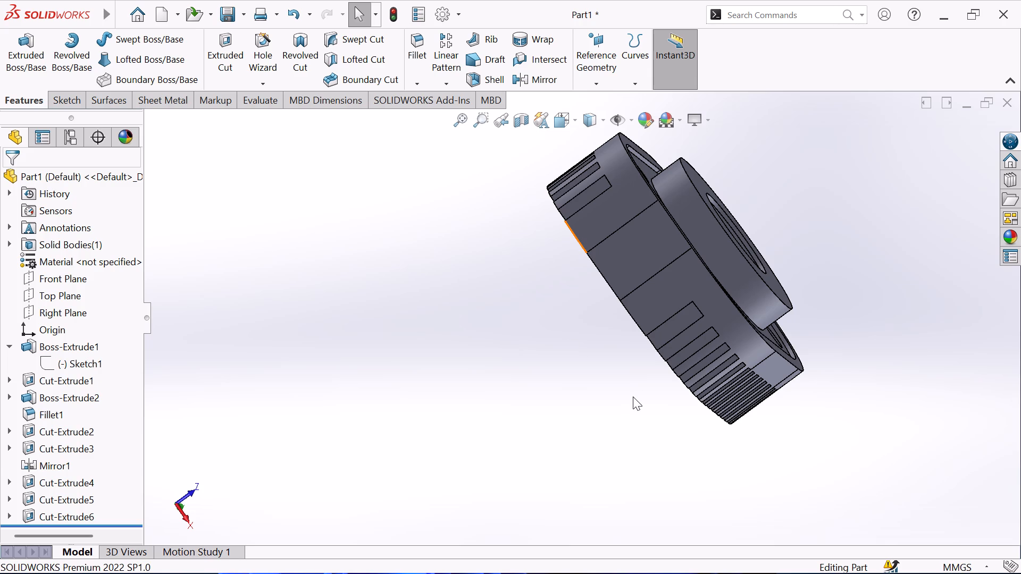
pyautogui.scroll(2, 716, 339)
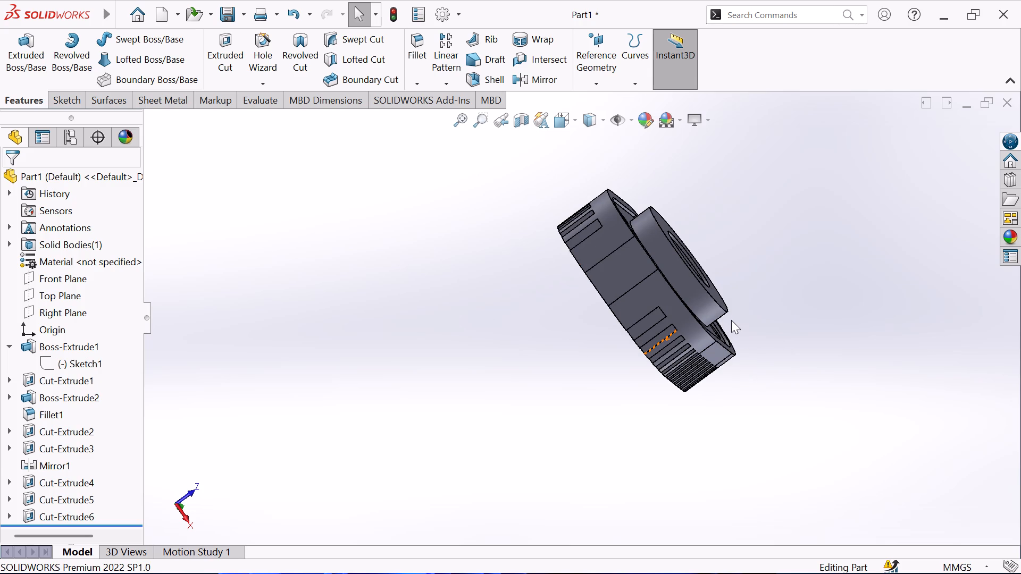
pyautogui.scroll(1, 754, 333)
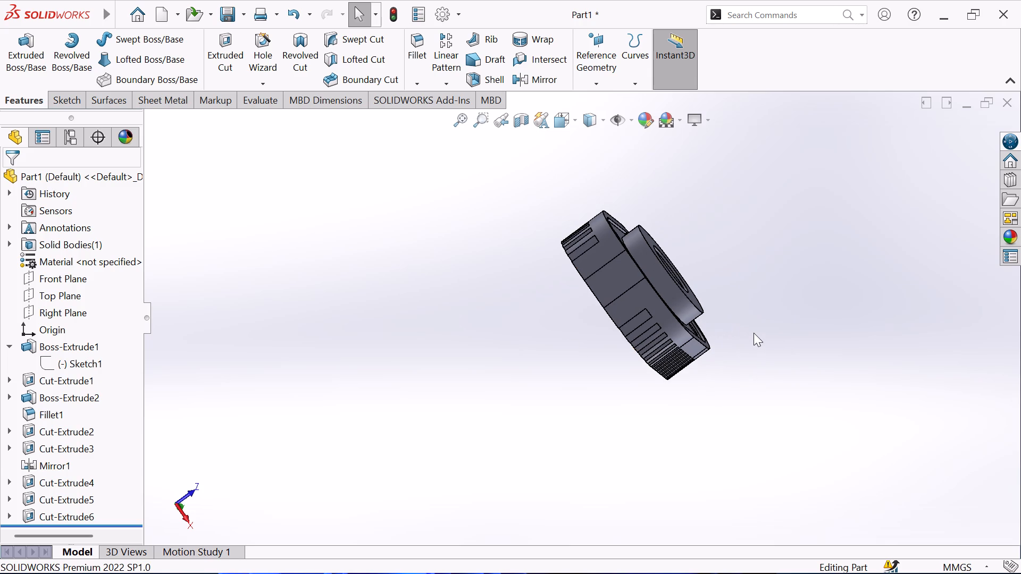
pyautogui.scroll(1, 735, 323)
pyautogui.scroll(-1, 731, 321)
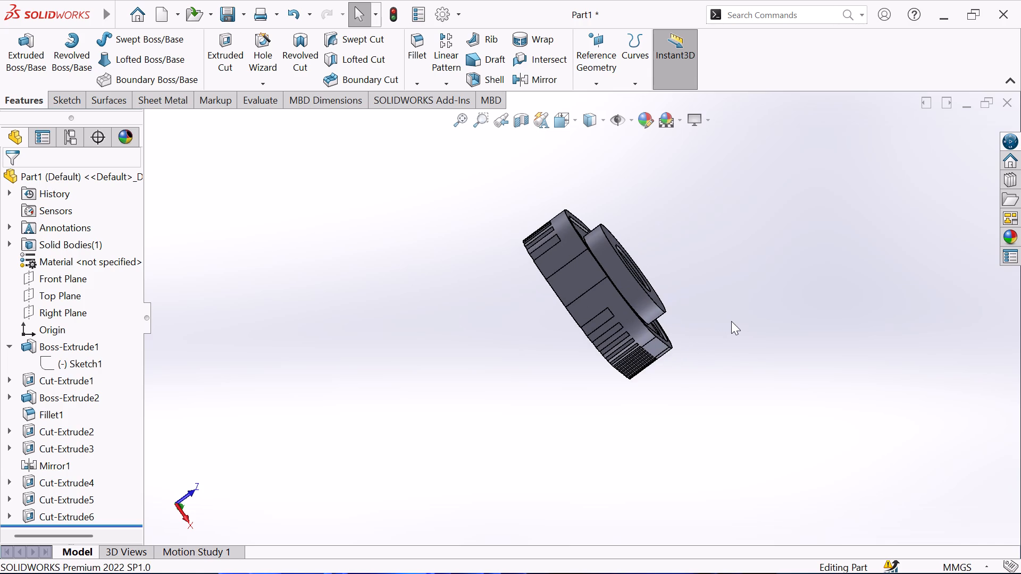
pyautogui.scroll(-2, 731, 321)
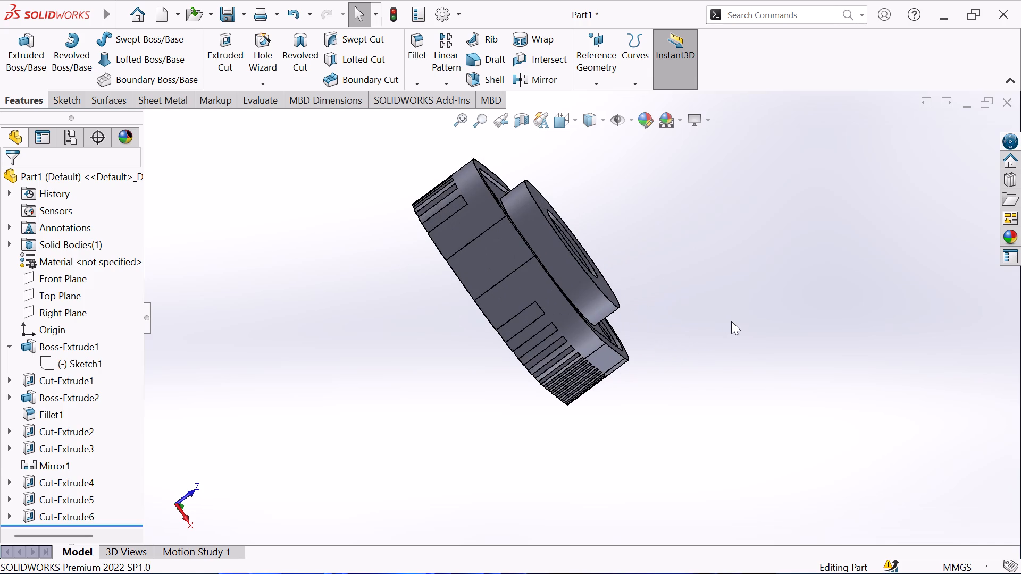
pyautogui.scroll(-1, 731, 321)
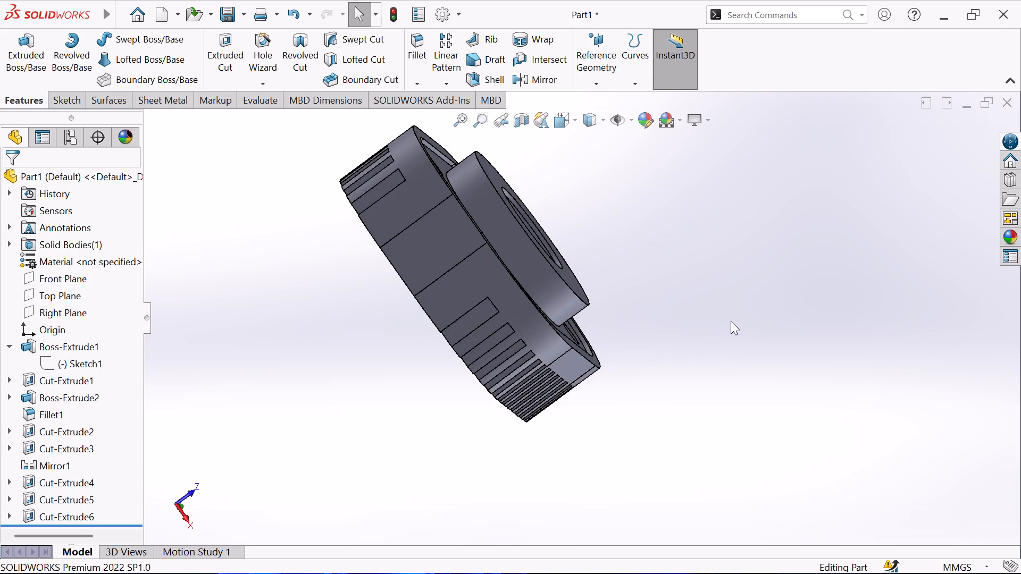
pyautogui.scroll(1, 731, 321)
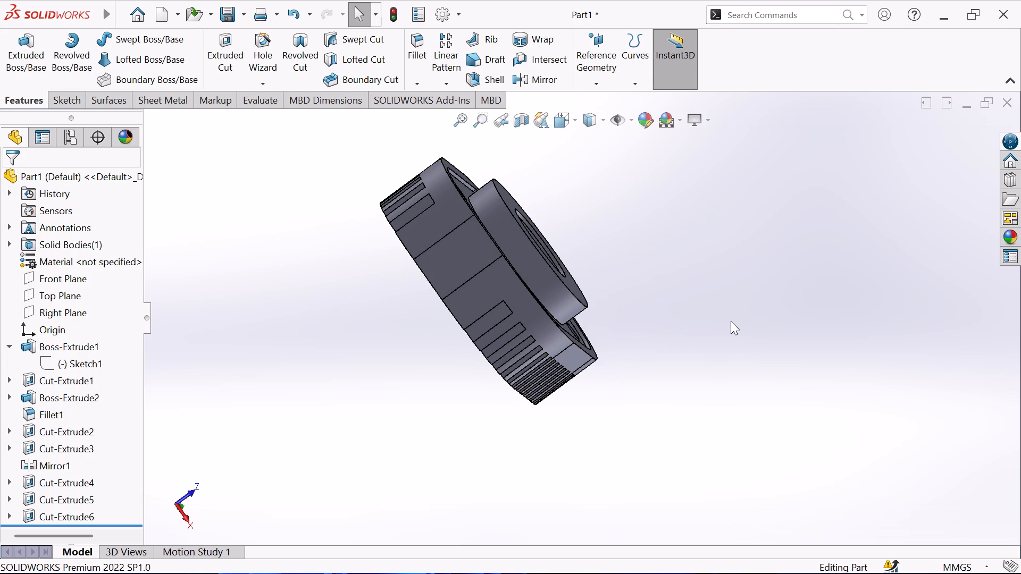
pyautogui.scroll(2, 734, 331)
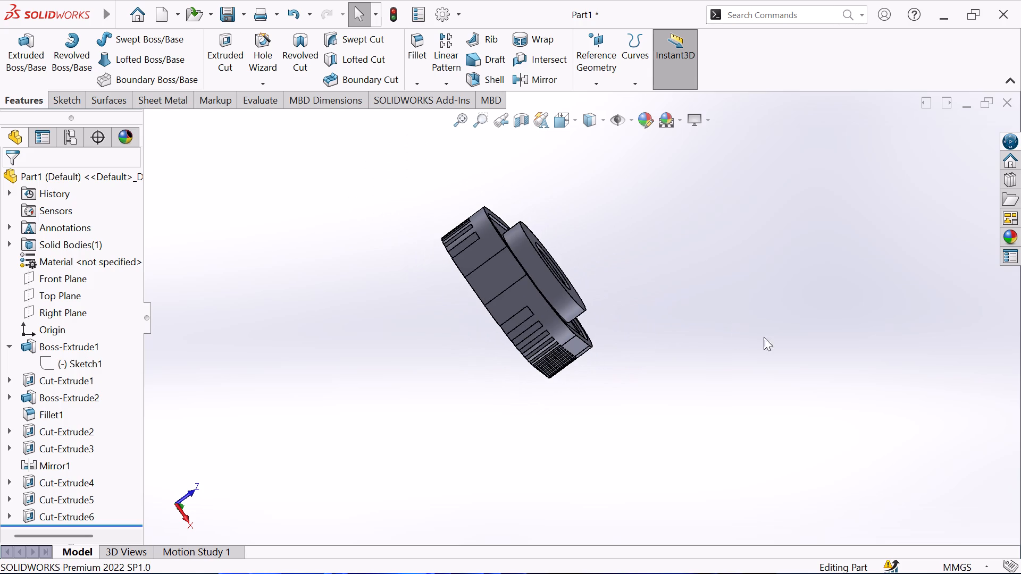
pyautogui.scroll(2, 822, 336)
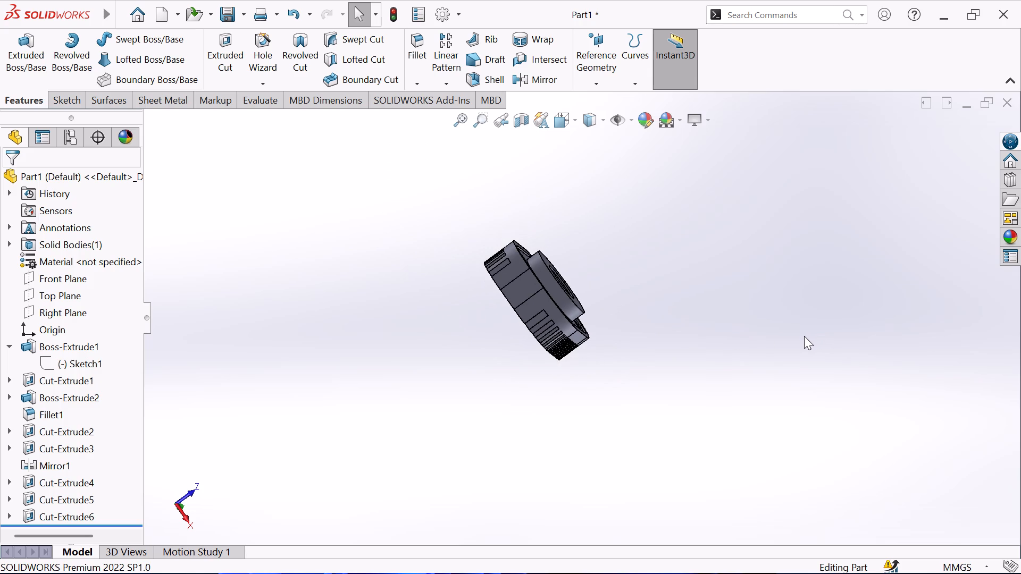
# Examine the finned block from several angles, focusing on the cooling fins, bolt-hole recesses and central bore.
pyautogui.scroll(1, 781, 371)
pyautogui.scroll(-3, 550, 342)
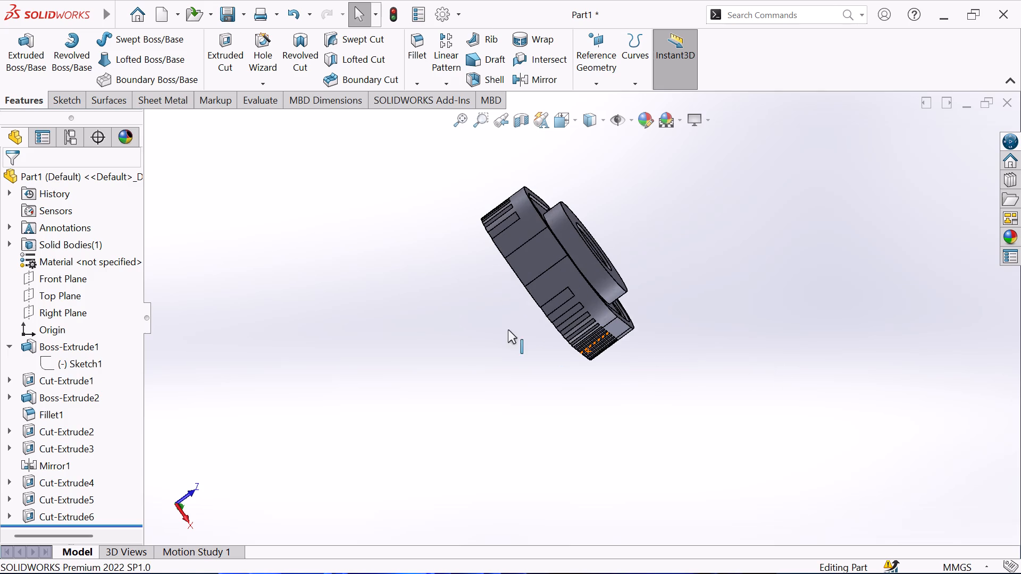
pyautogui.scroll(-1, 505, 326)
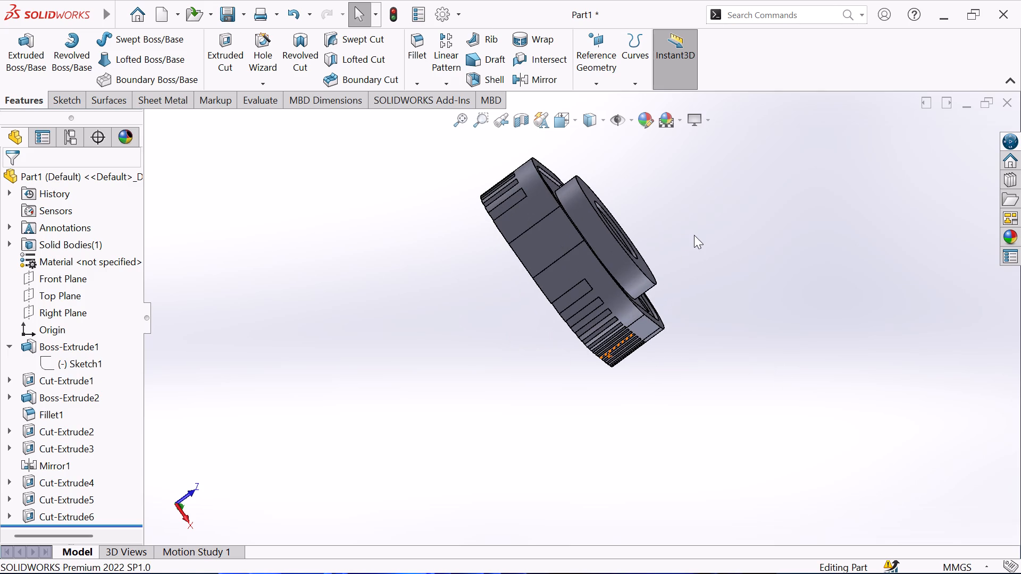
pyautogui.scroll(1, 694, 241)
pyautogui.moveTo(694, 241); pyautogui.dragTo(761, 324, button='middle')
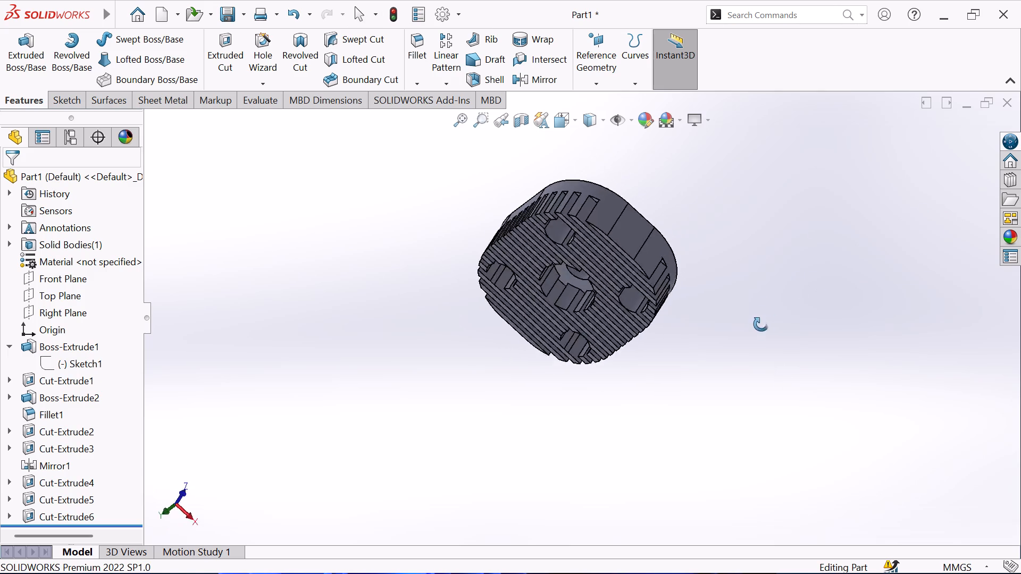
pyautogui.moveTo(761, 324); pyautogui.dragTo(743, 266, button='middle')
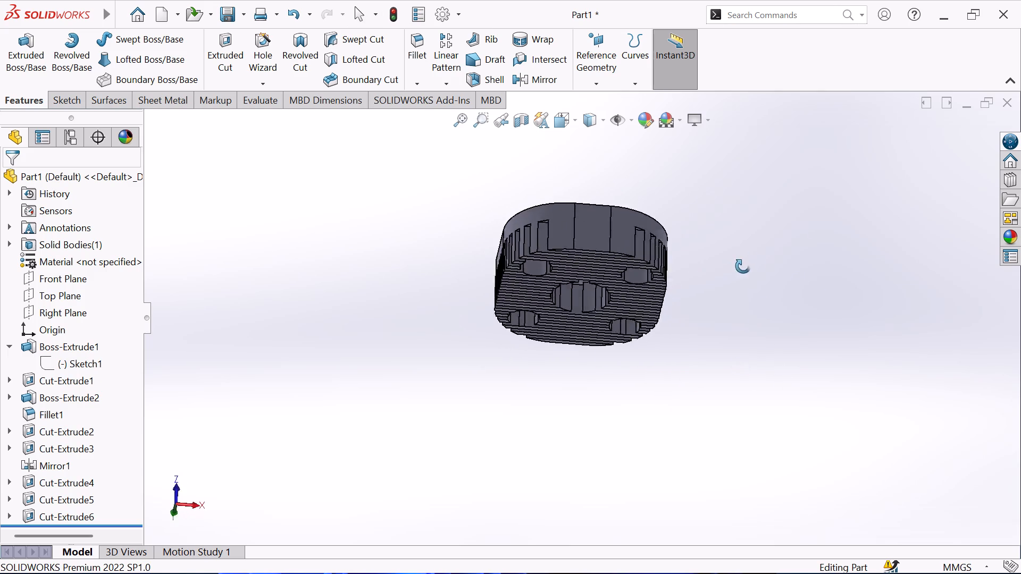
pyautogui.moveTo(743, 266); pyautogui.dragTo(792, 207, button='middle')
pyautogui.moveTo(755, 307); pyautogui.dragTo(726, 193, button='middle')
pyautogui.moveTo(732, 291); pyautogui.dragTo(729, 256, button='middle')
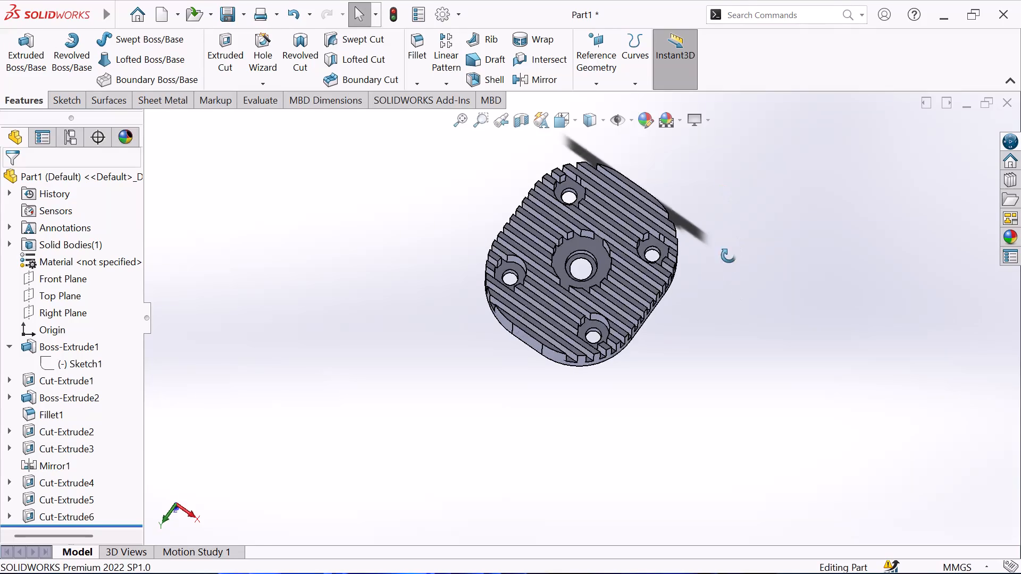
pyautogui.moveTo(729, 256); pyautogui.dragTo(726, 239, button='middle')
pyautogui.scroll(-2, 715, 252)
pyautogui.moveTo(696, 283); pyautogui.dragTo(630, 399, button='middle')
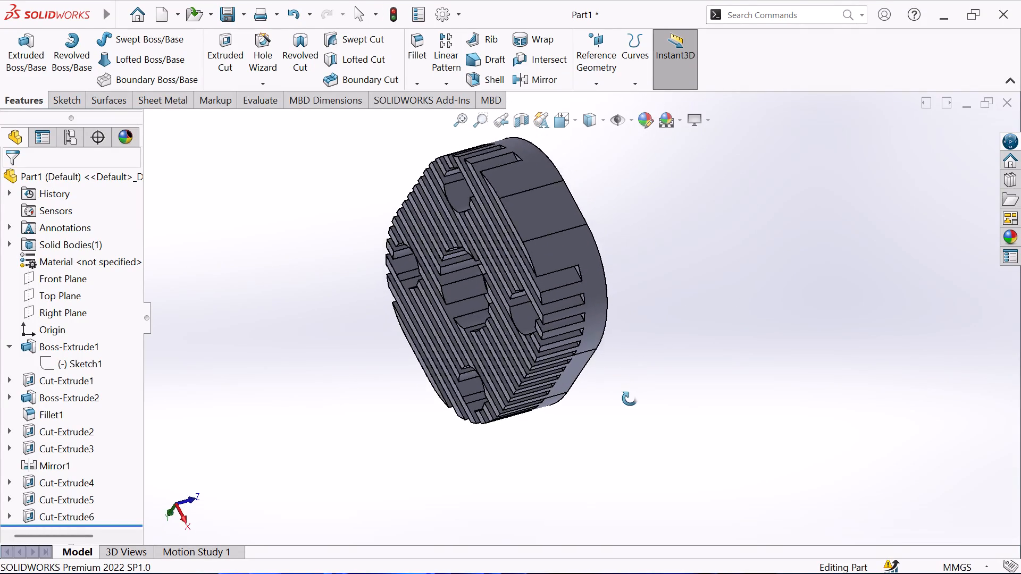
pyautogui.moveTo(630, 399); pyautogui.dragTo(696, 338, button='middle')
pyautogui.scroll(-1, 706, 334)
pyautogui.moveTo(706, 334); pyautogui.dragTo(684, 277, button='middle')
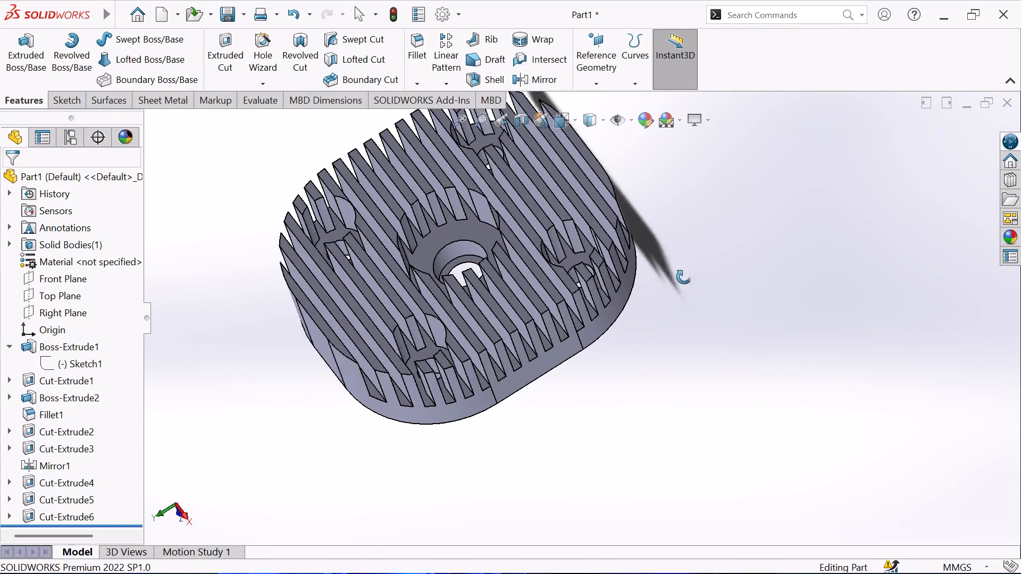
pyautogui.moveTo(684, 277); pyautogui.dragTo(660, 298, button='middle')
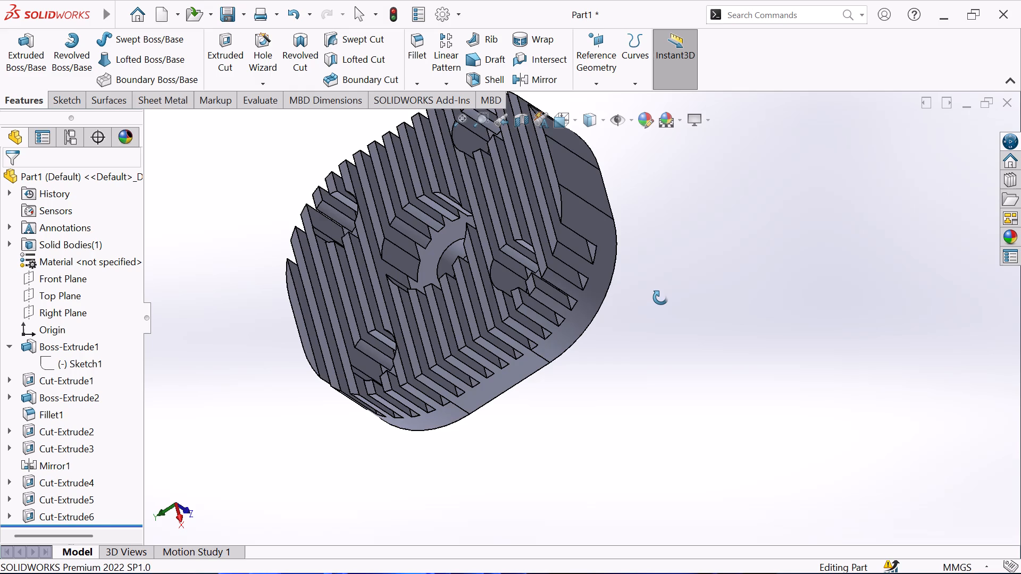
pyautogui.moveTo(660, 298); pyautogui.dragTo(621, 289, button='middle')
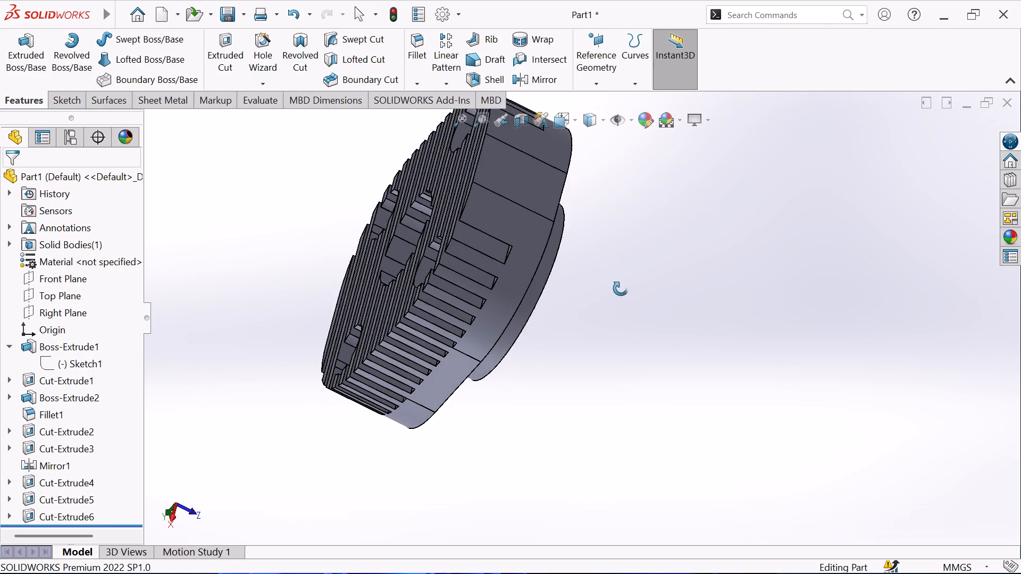
pyautogui.moveTo(621, 289); pyautogui.dragTo(675, 298, button='middle')
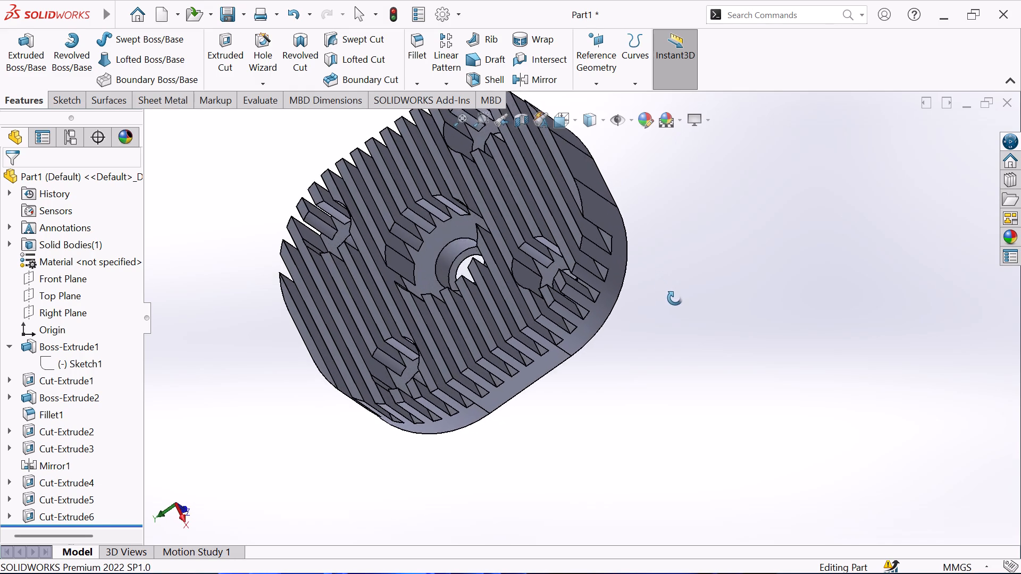
pyautogui.moveTo(675, 298); pyautogui.dragTo(688, 311, button='middle')
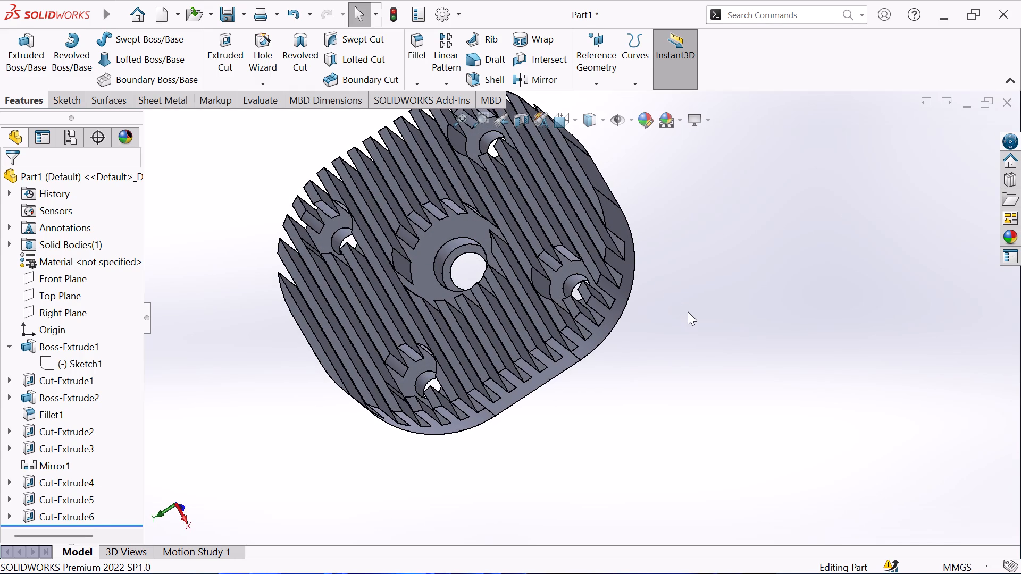
pyautogui.scroll(-1, 696, 294)
pyautogui.moveTo(696, 294); pyautogui.dragTo(708, 332, button='middle')
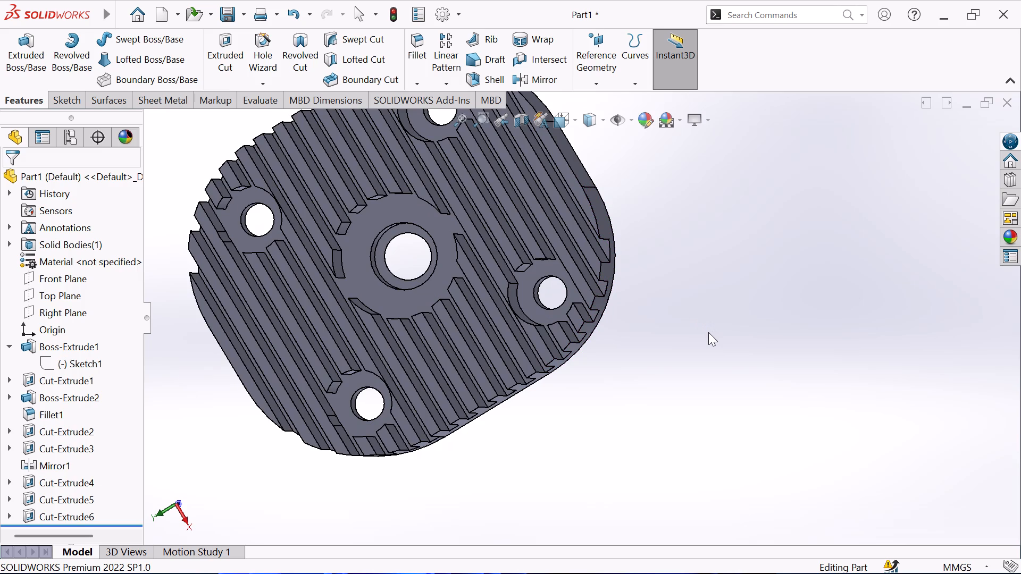
# Inspect the block's interior with a temporary section view, trying the Top Plane and the Right Plane from a fin-side normal view.
pyautogui.hotkey('ctrl', '8')
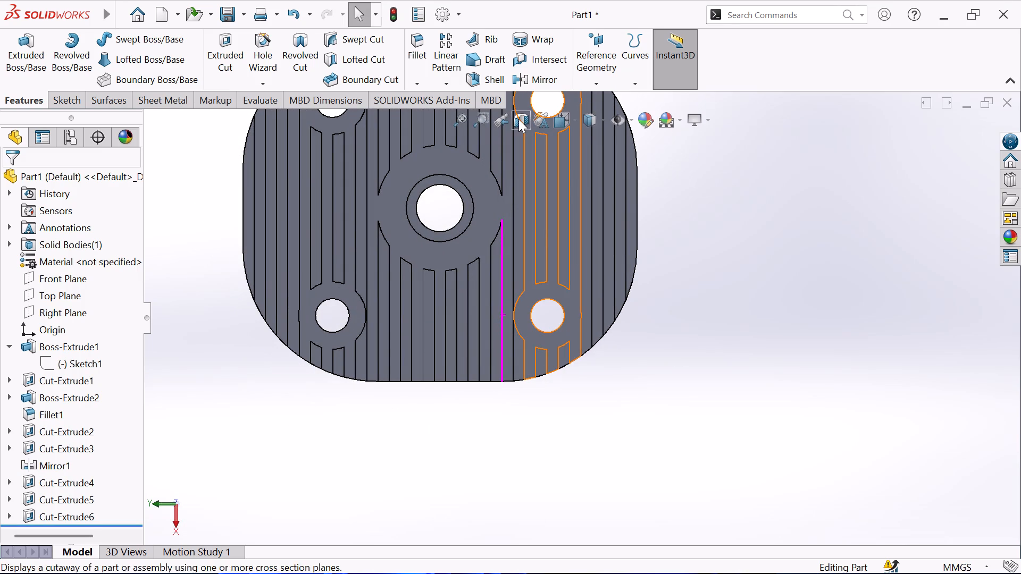
pyautogui.click(518, 120)
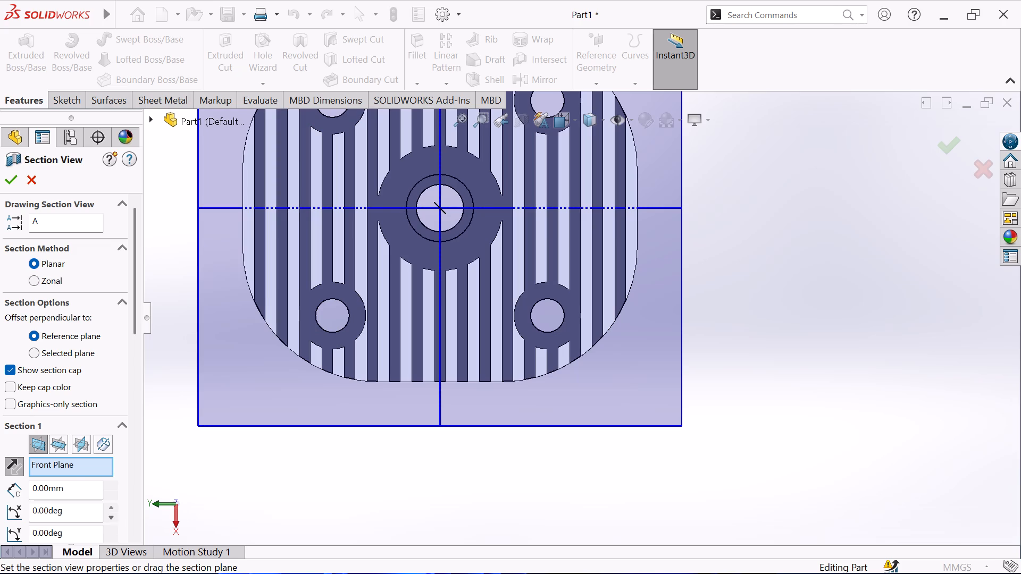
pyautogui.click(63, 447)
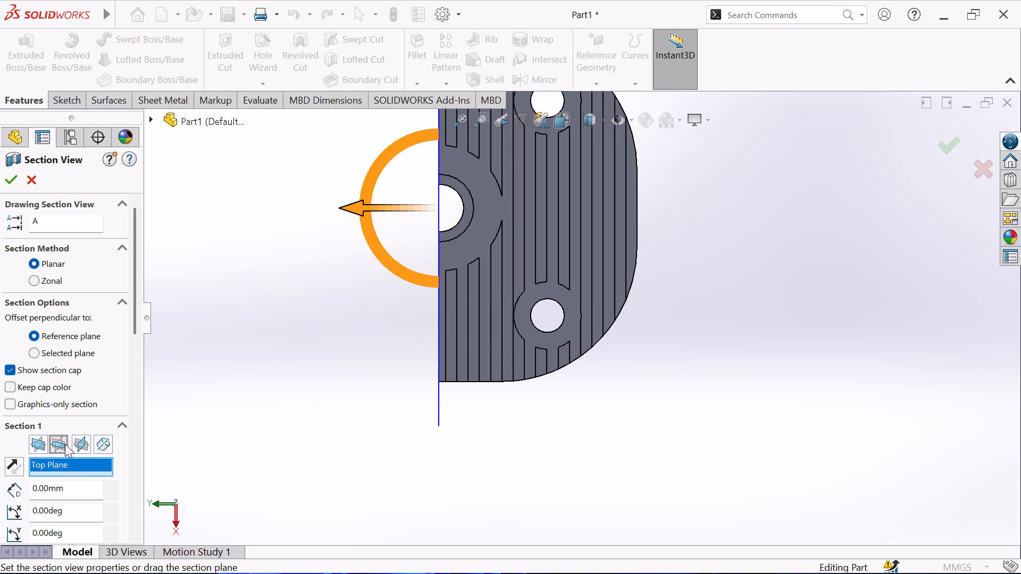
pyautogui.click(78, 443)
pyautogui.scroll(1, 219, 413)
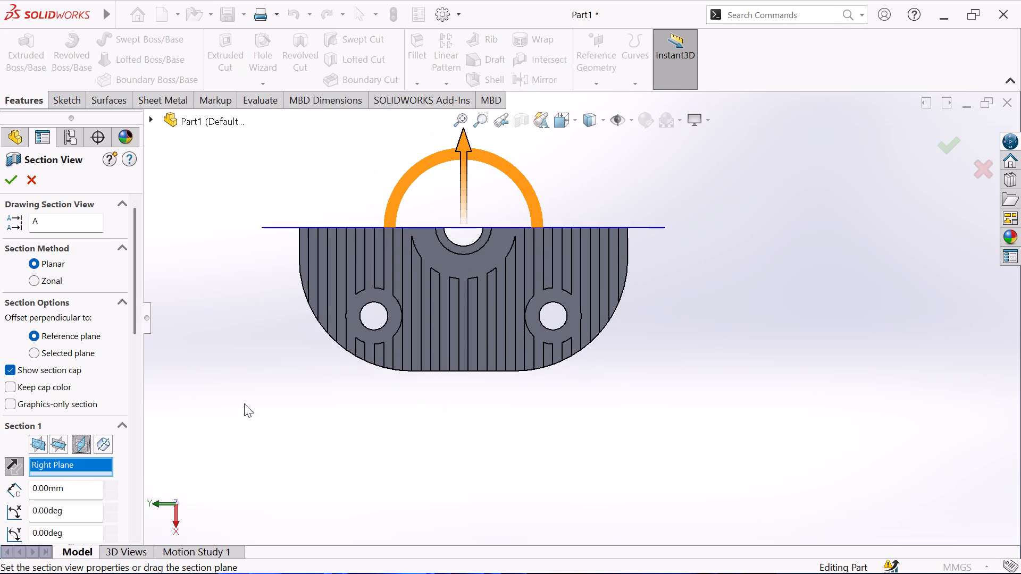
pyautogui.moveTo(246, 396); pyautogui.dragTo(258, 202, button='middle')
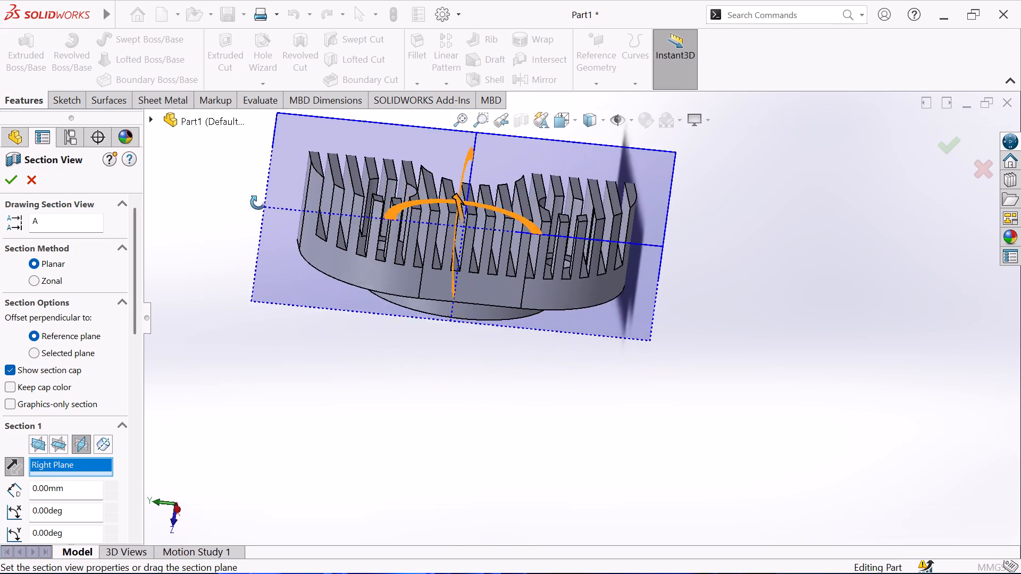
pyautogui.moveTo(258, 202); pyautogui.dragTo(261, 183, button='middle')
pyautogui.moveTo(222, 218); pyautogui.dragTo(213, 189, button='middle')
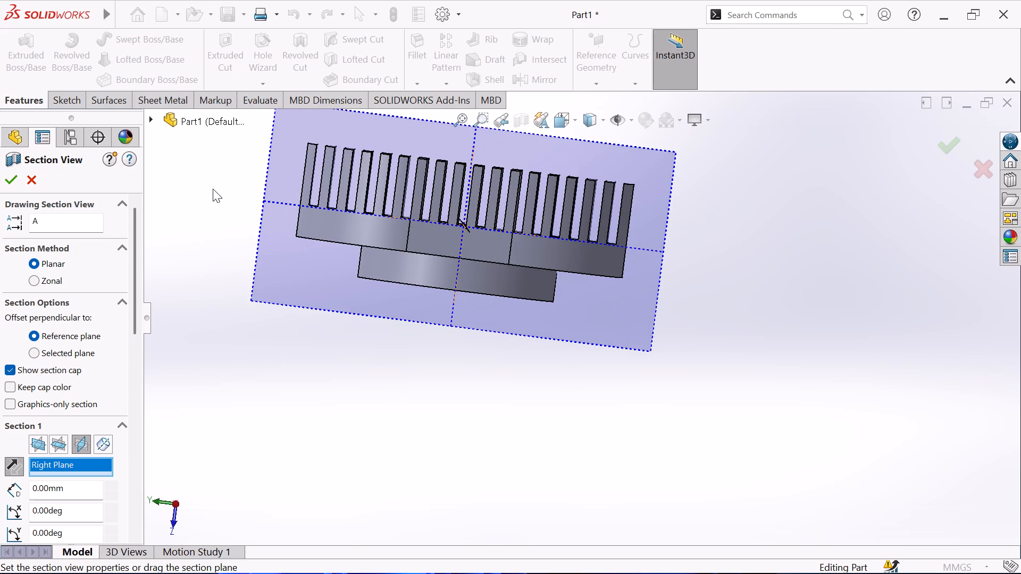
pyautogui.moveTo(213, 189); pyautogui.dragTo(221, 219, button='middle')
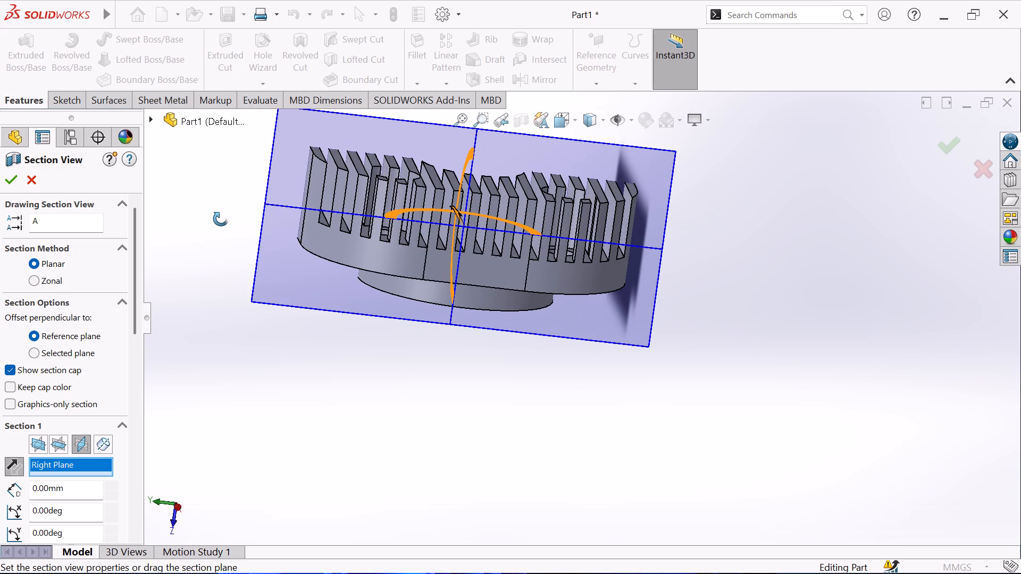
pyautogui.moveTo(221, 219); pyautogui.dragTo(221, 220, button='middle')
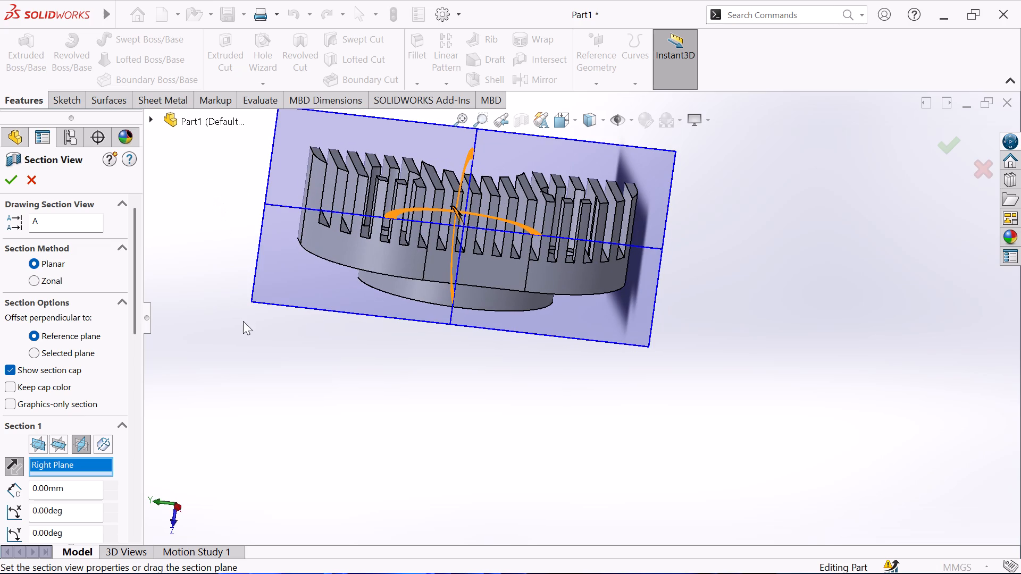
pyautogui.scroll(-1, 206, 300)
pyautogui.moveTo(206, 300); pyautogui.dragTo(421, 396, button='middle')
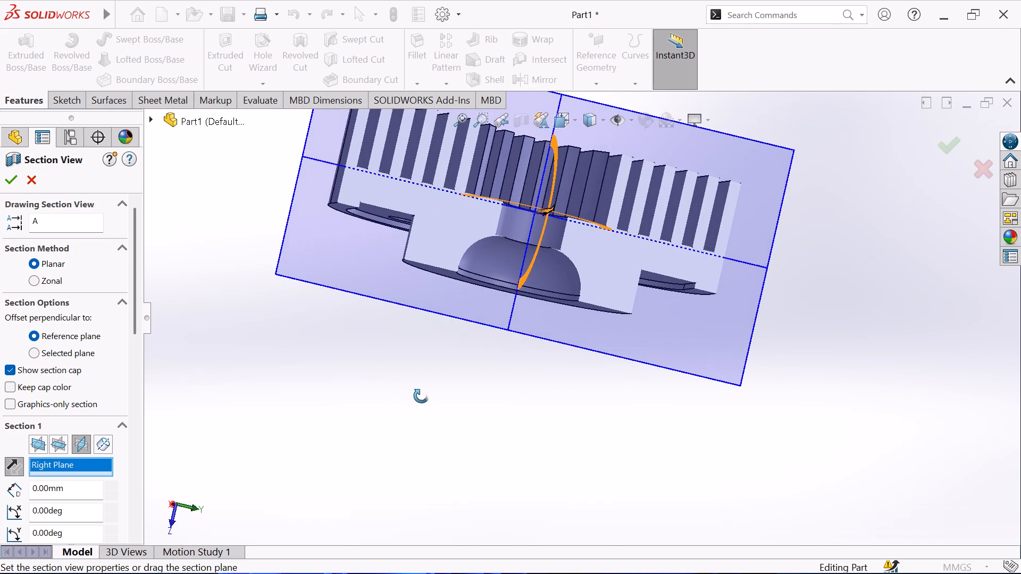
pyautogui.moveTo(421, 396); pyautogui.dragTo(408, 401, button='middle')
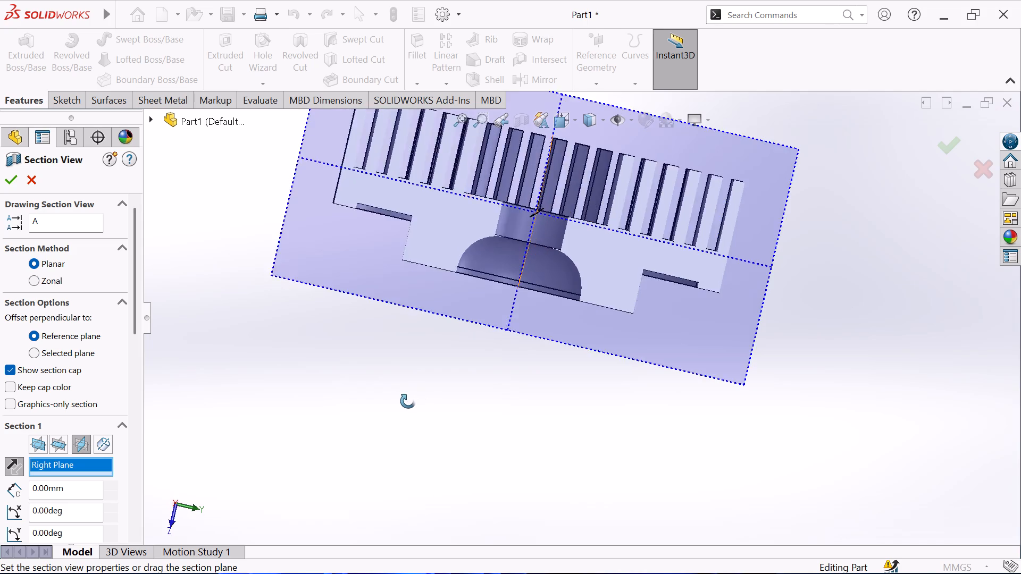
pyautogui.moveTo(408, 401); pyautogui.dragTo(287, 419, button='middle')
pyautogui.moveTo(264, 425); pyautogui.dragTo(244, 446, button='middle')
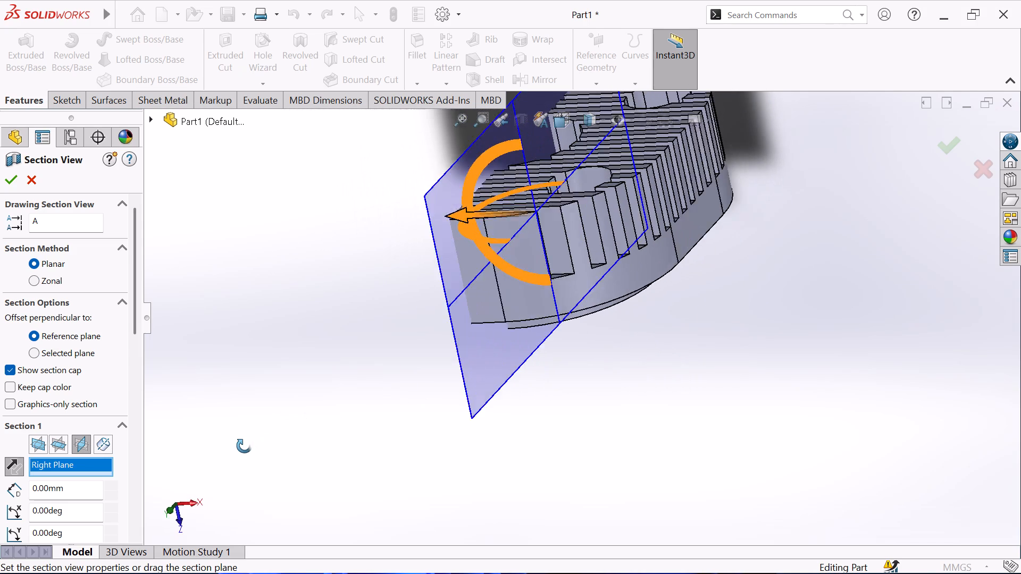
pyautogui.moveTo(244, 446); pyautogui.dragTo(241, 449, button='middle')
pyautogui.click(33, 181)
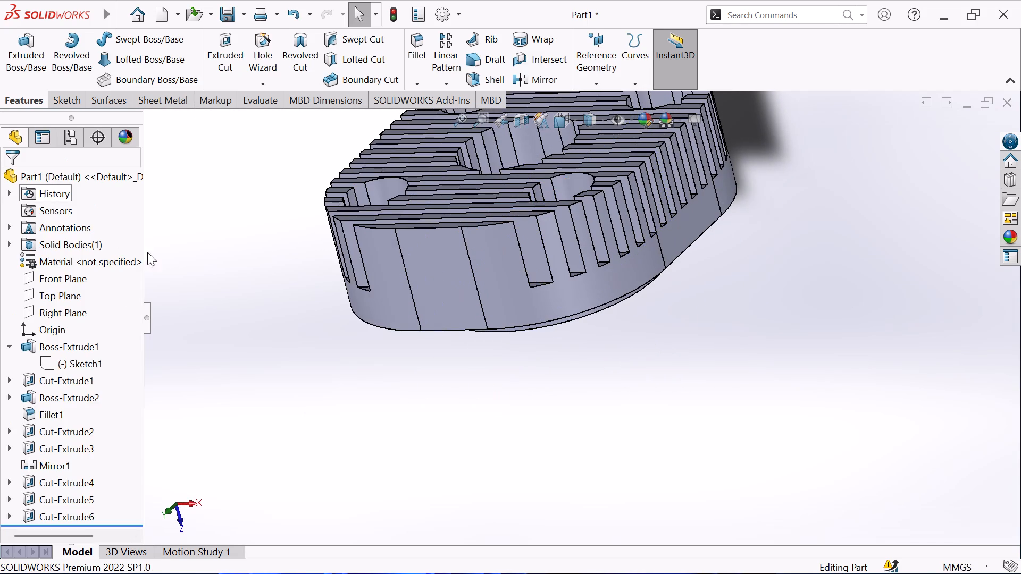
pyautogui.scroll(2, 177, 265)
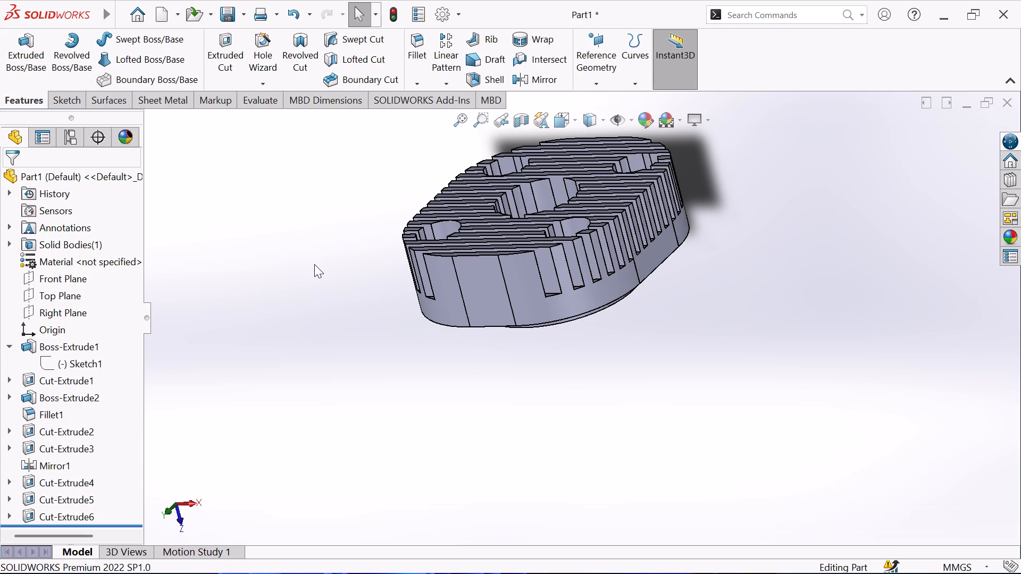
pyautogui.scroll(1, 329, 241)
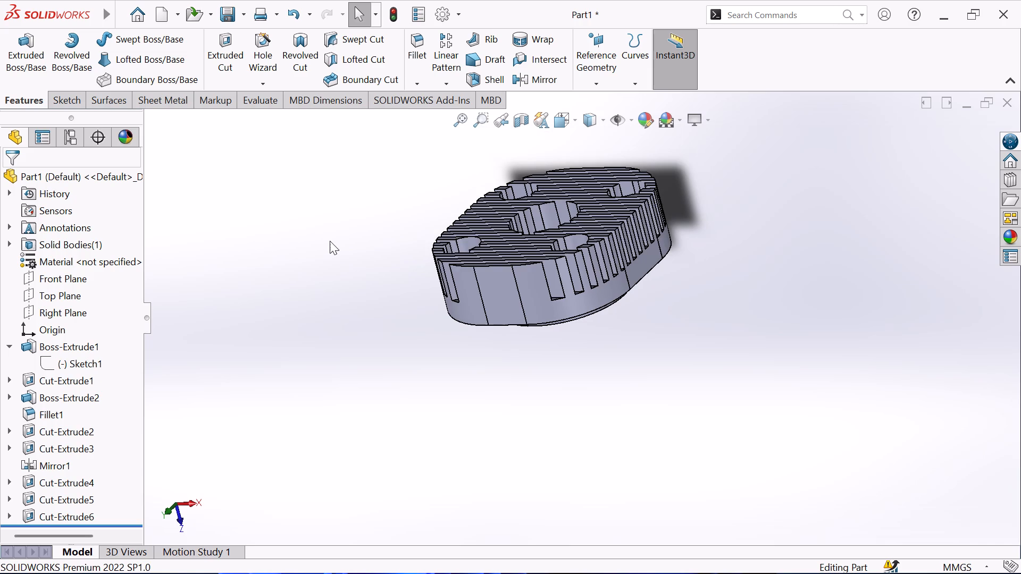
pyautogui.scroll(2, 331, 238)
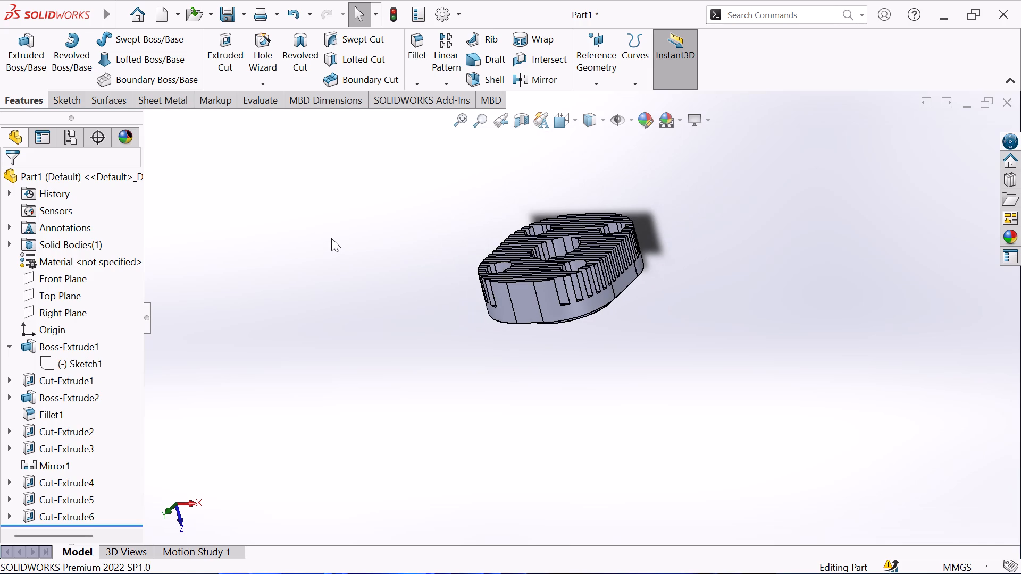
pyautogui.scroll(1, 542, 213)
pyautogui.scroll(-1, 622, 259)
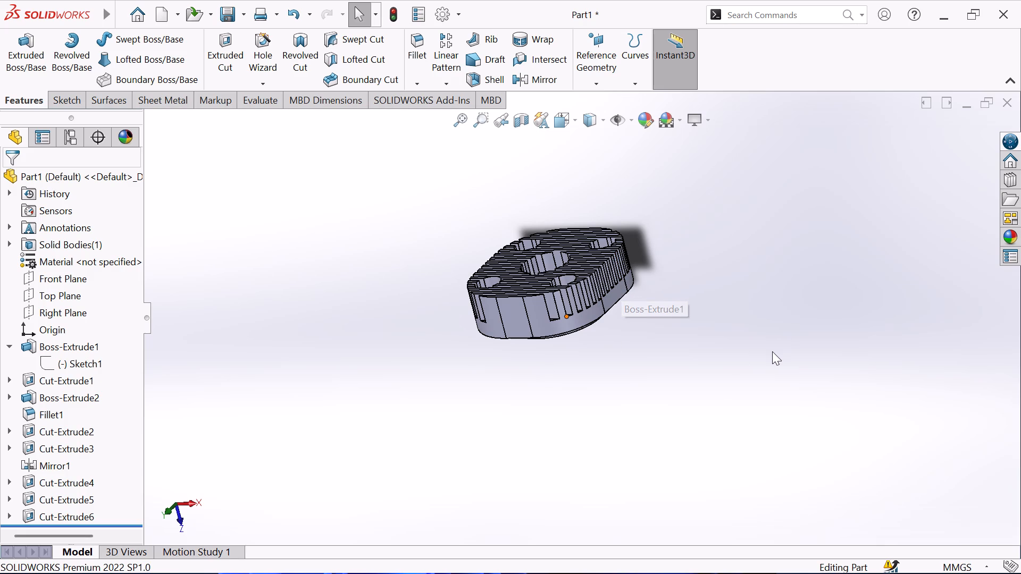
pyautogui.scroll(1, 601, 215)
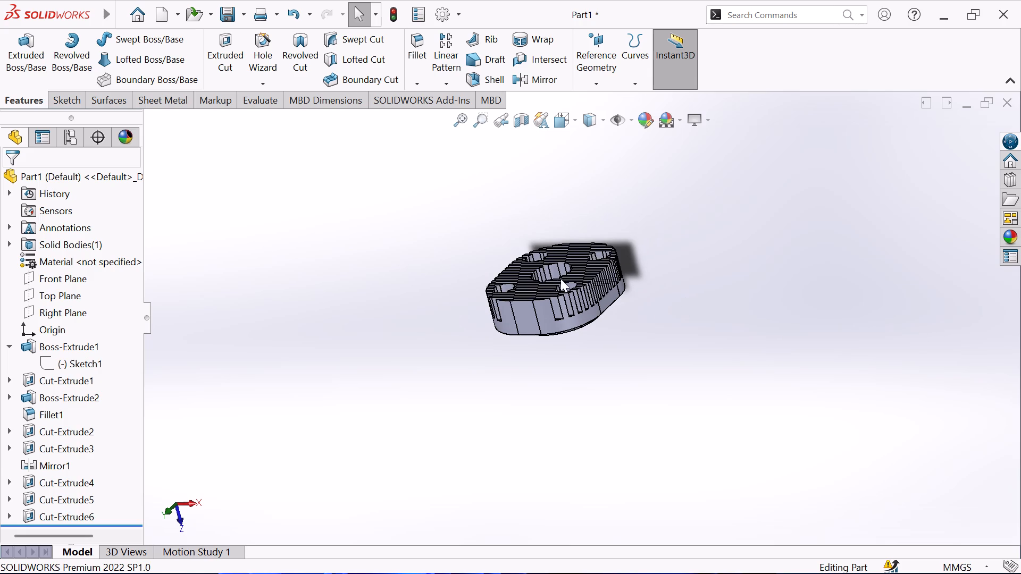
# Examine the block's fin side and the opposite flange side with its round boss and central bore.
pyautogui.scroll(-3, 549, 285)
pyautogui.moveTo(386, 228); pyautogui.dragTo(464, 256, button='middle')
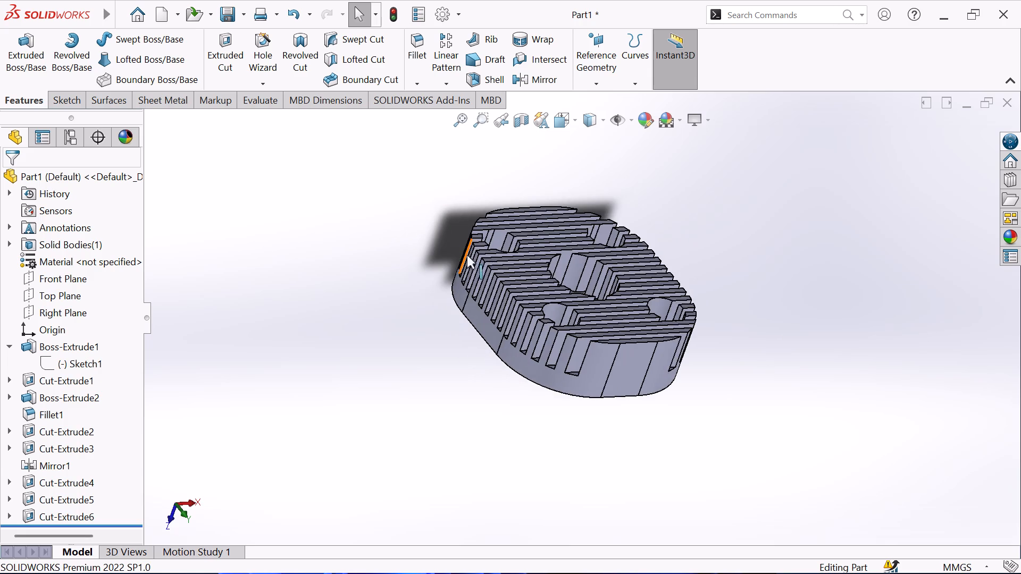
pyautogui.scroll(-1, 469, 251)
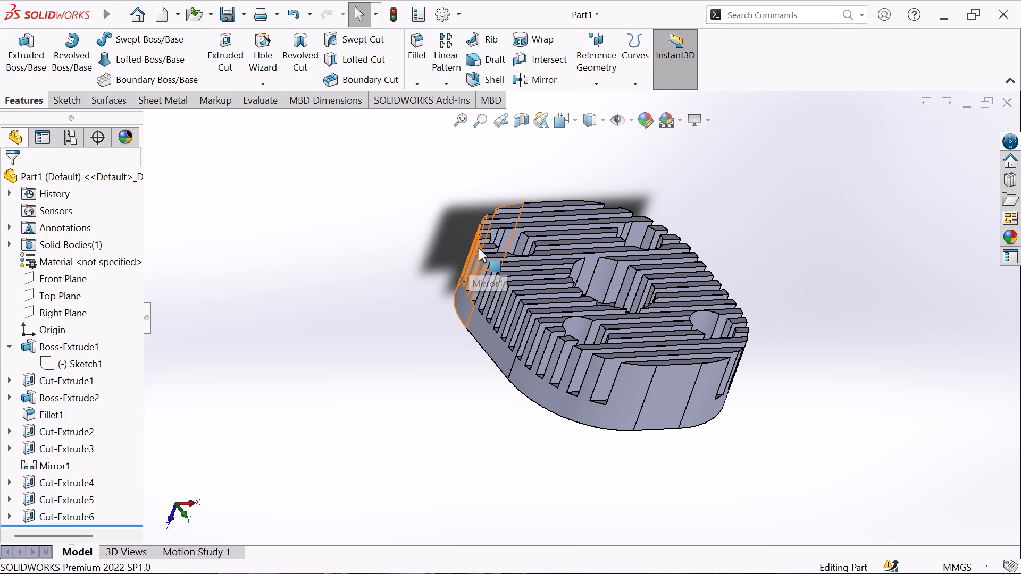
pyautogui.scroll(2, 525, 249)
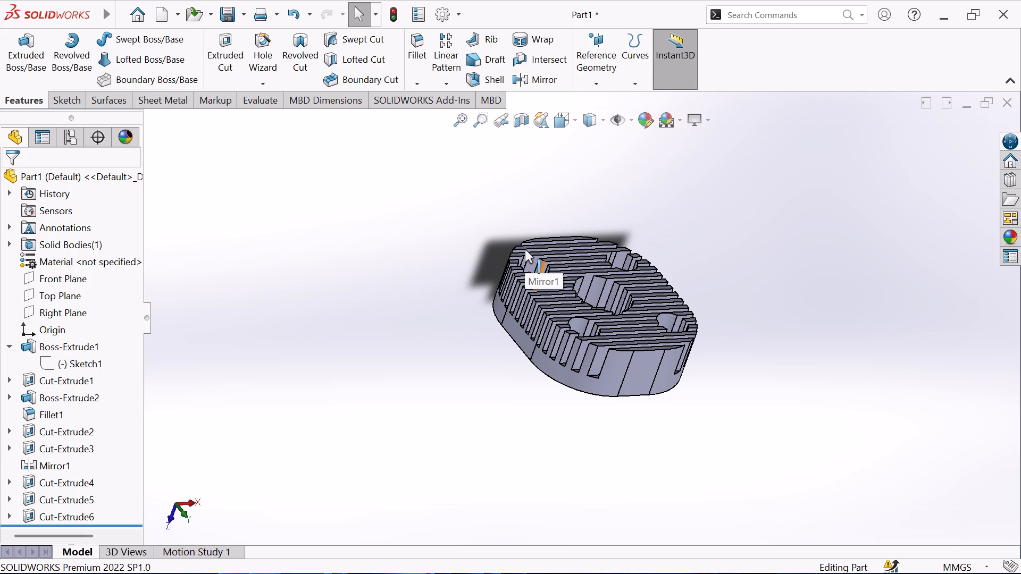
pyautogui.scroll(1, 525, 249)
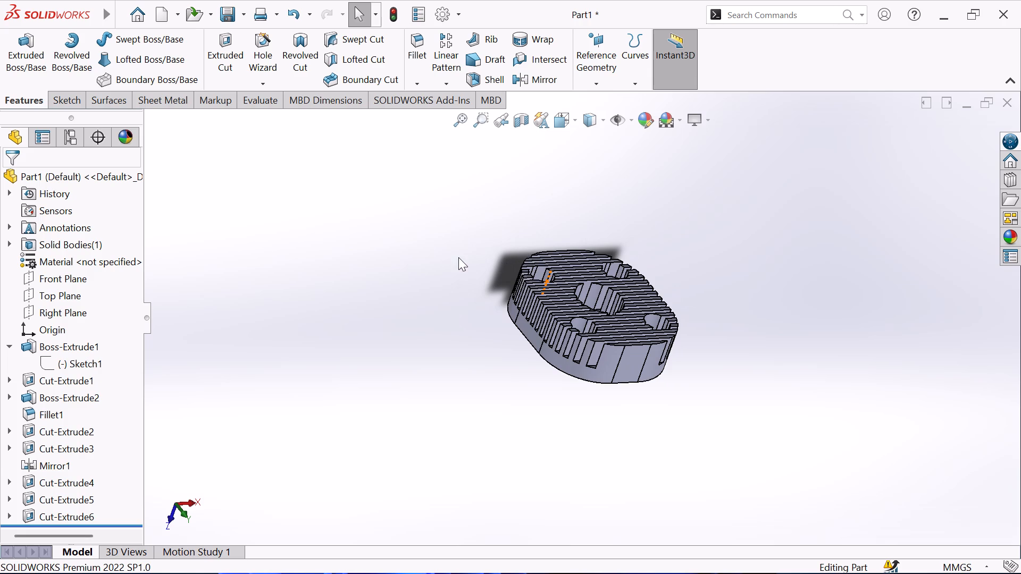
pyautogui.scroll(-1, 608, 303)
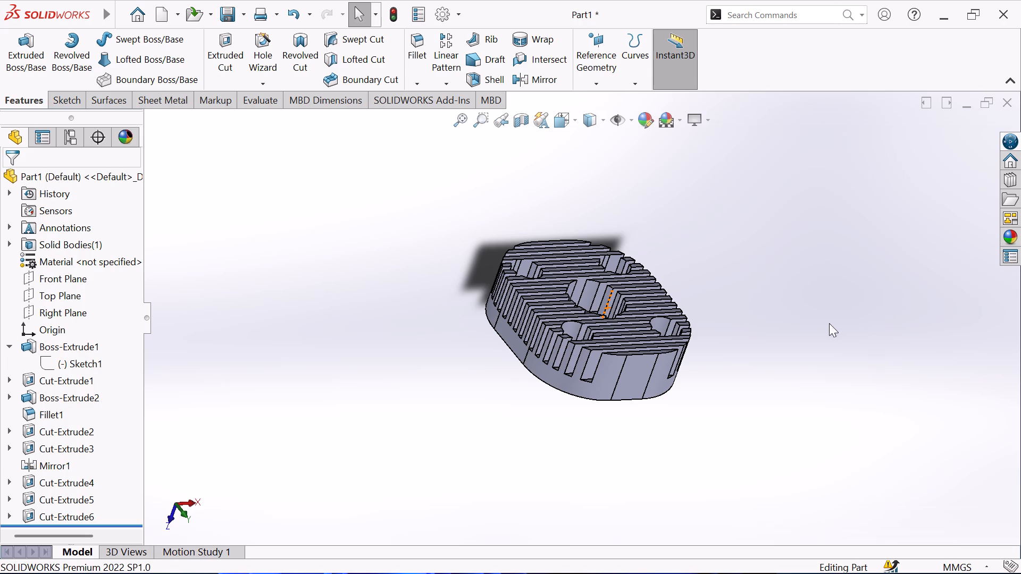
pyautogui.moveTo(681, 277); pyautogui.dragTo(357, 263, button='middle')
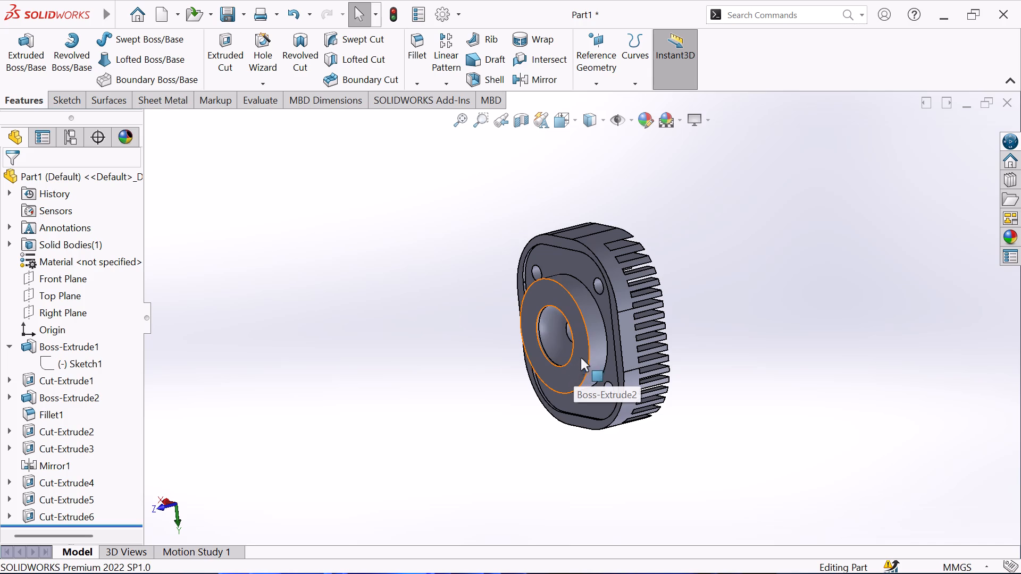
# Examine the finned block's cooling fins and flange side, looking closely at the boss's dished recess and central through hole.
pyautogui.scroll(-2, 693, 297)
pyautogui.moveTo(677, 303); pyautogui.dragTo(411, 286, button='middle')
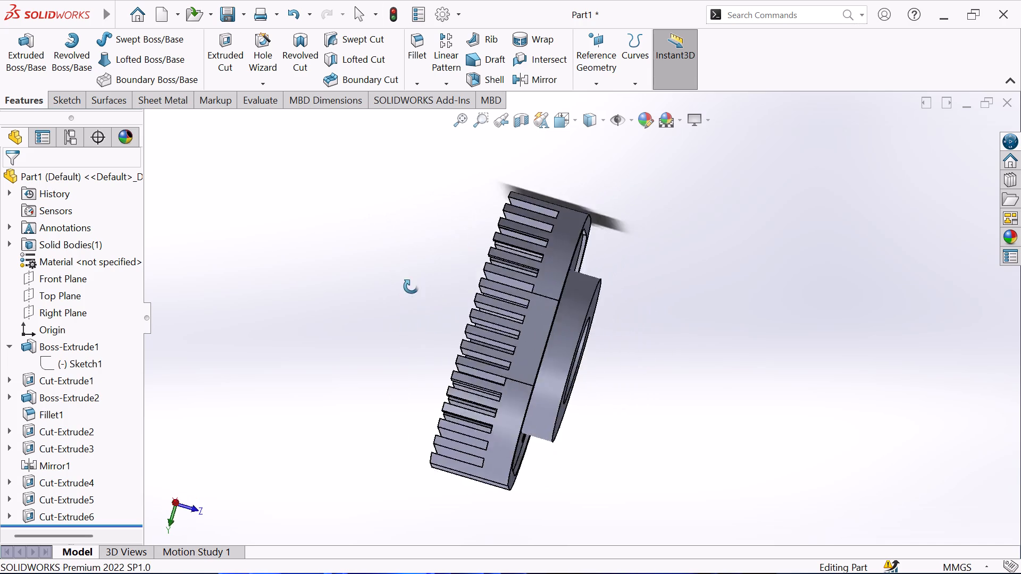
pyautogui.moveTo(411, 286); pyautogui.dragTo(440, 415, button='middle')
pyautogui.scroll(-1, 530, 361)
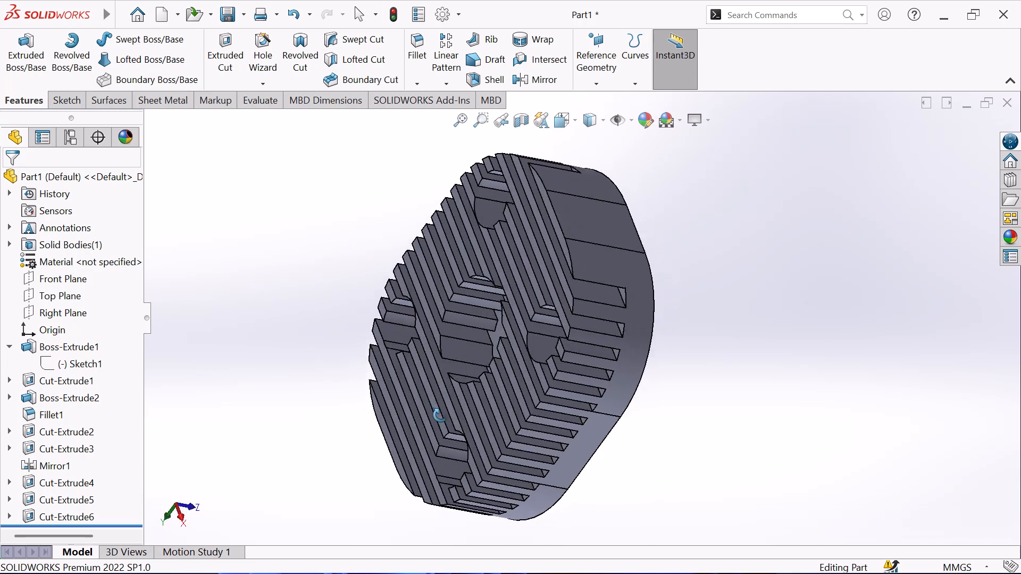
pyautogui.moveTo(440, 415); pyautogui.dragTo(453, 210, button='middle')
pyautogui.moveTo(701, 384); pyautogui.dragTo(672, 313, button='middle')
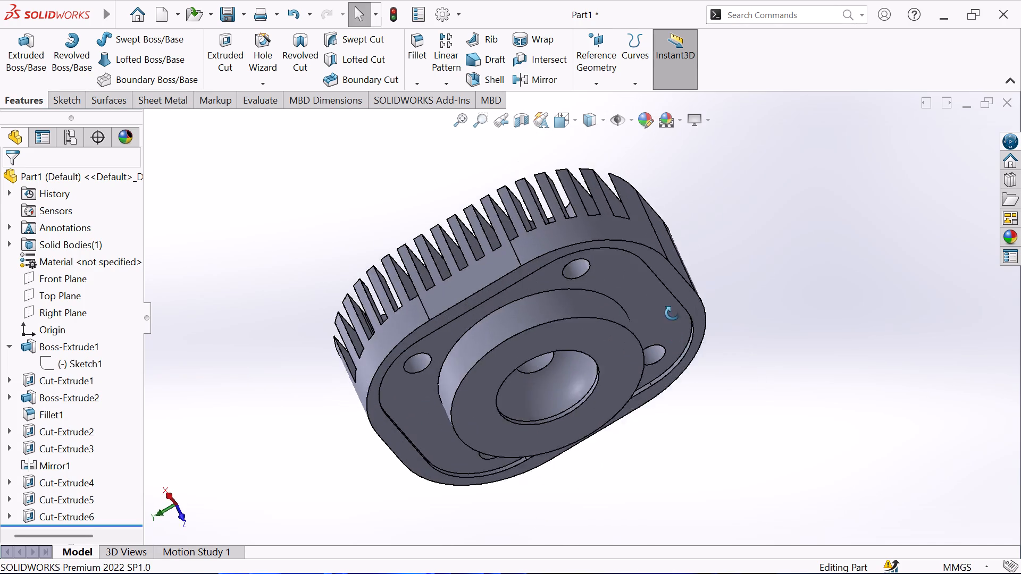
pyautogui.moveTo(672, 313); pyautogui.dragTo(649, 298, button='middle')
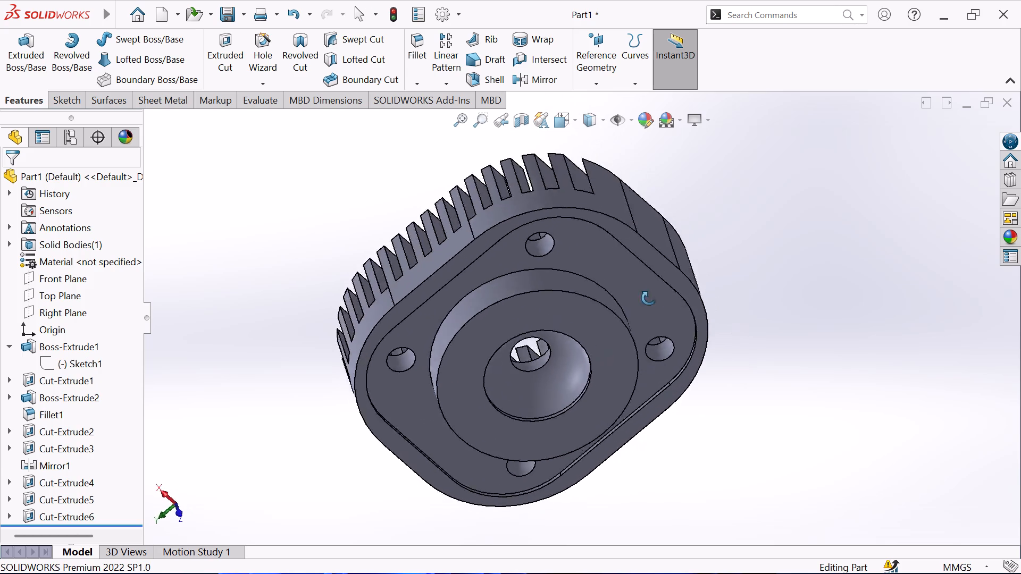
pyautogui.moveTo(649, 298); pyautogui.dragTo(645, 266, button='middle')
pyautogui.scroll(-2, 575, 309)
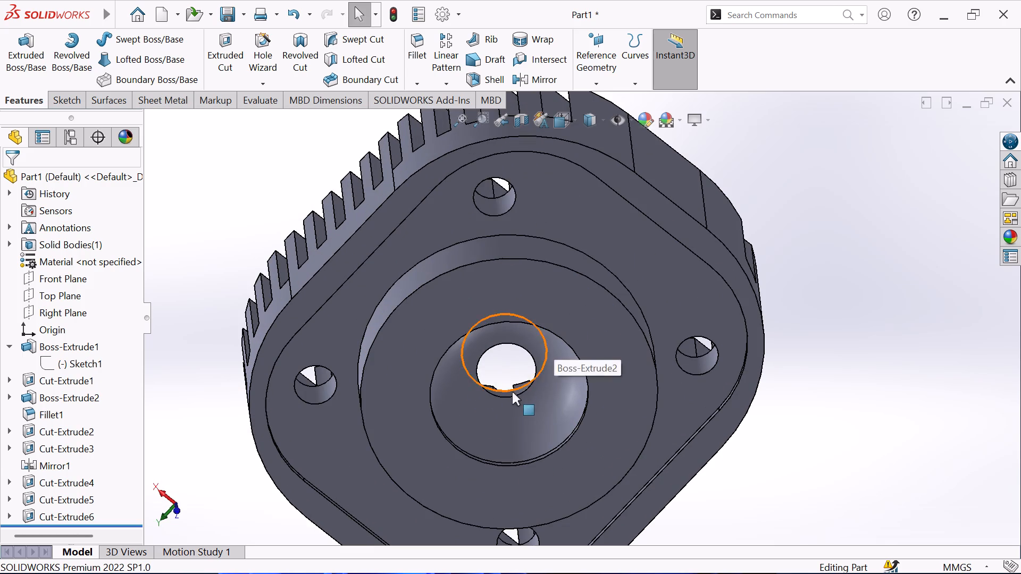
pyautogui.scroll(3, 286, 273)
# Examine the block's fin face and side profile, focusing on the fin slots and the round boss projecting from the flange.
pyautogui.moveTo(292, 248); pyautogui.dragTo(486, 324, button='middle')
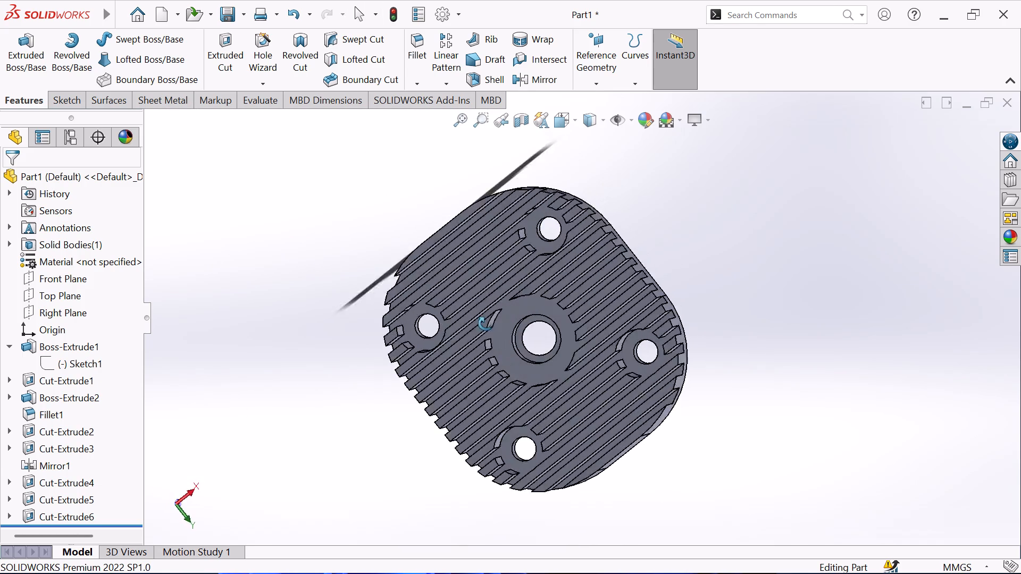
pyautogui.moveTo(486, 324); pyautogui.dragTo(372, 450, button='middle')
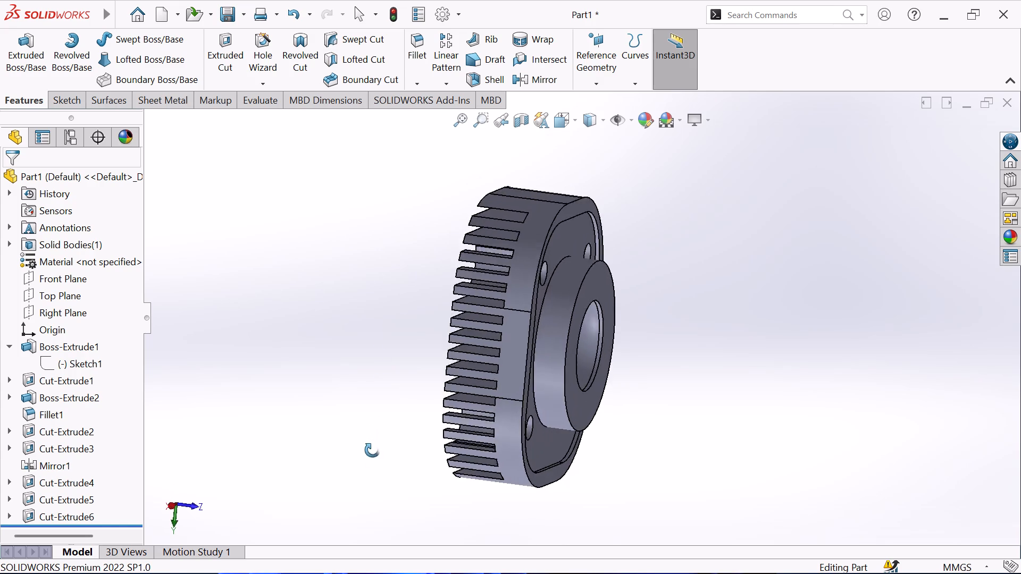
pyautogui.moveTo(372, 450); pyautogui.dragTo(430, 433, button='middle')
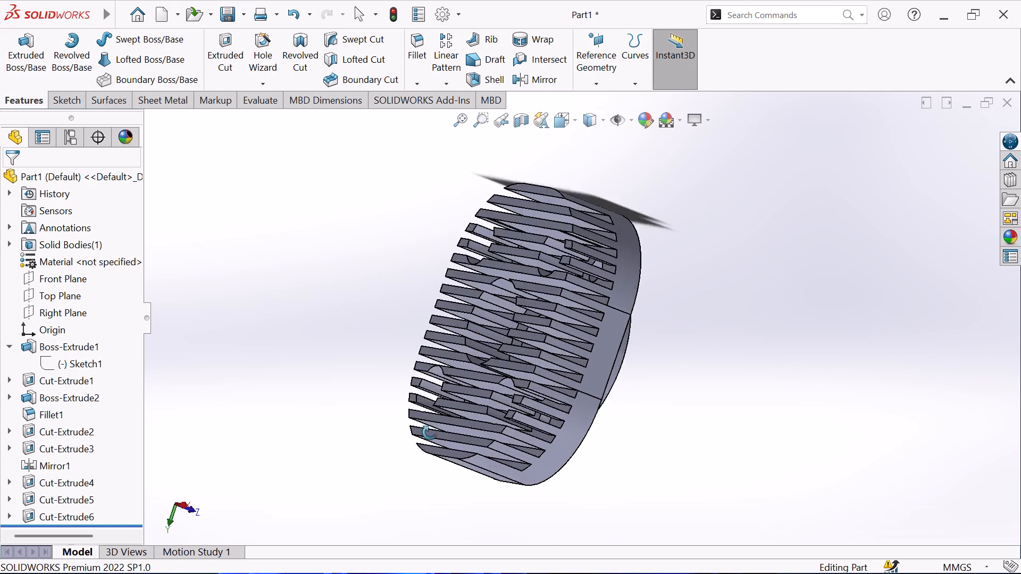
pyautogui.moveTo(430, 433); pyautogui.dragTo(358, 381, button='middle')
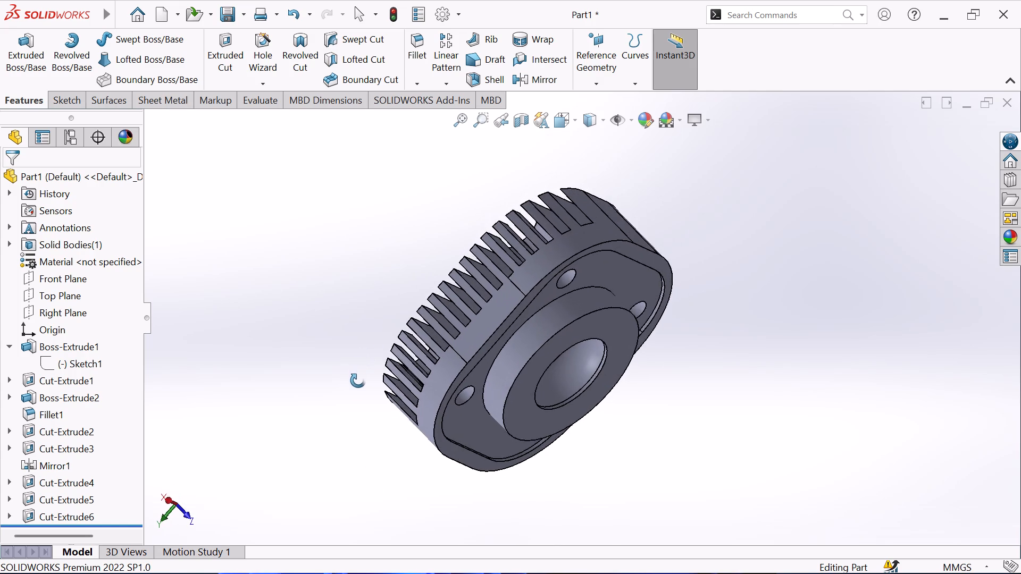
pyautogui.moveTo(358, 381); pyautogui.dragTo(378, 416, button='middle')
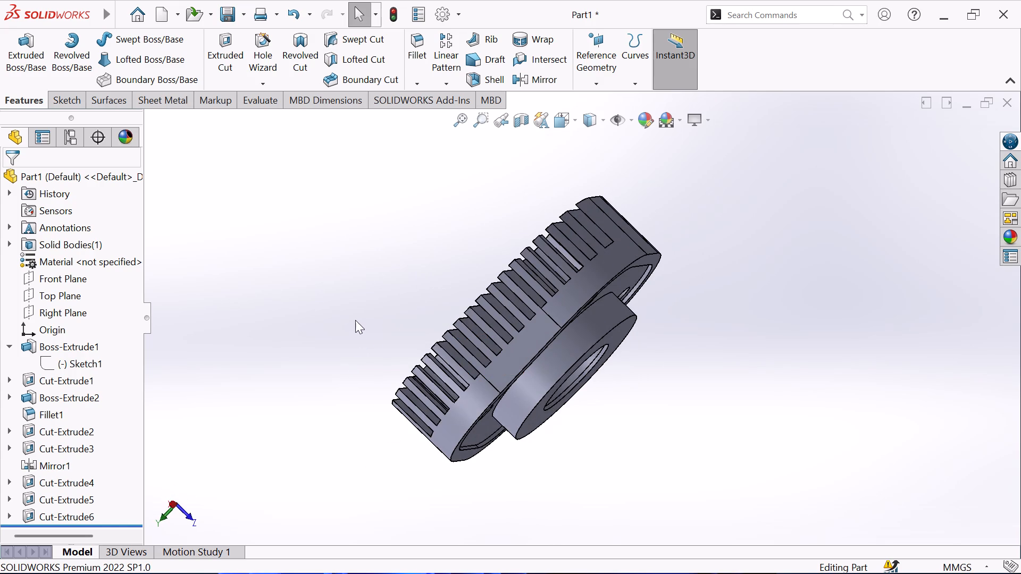
pyautogui.scroll(-1, 362, 315)
pyautogui.moveTo(368, 315); pyautogui.dragTo(363, 346, button='middle')
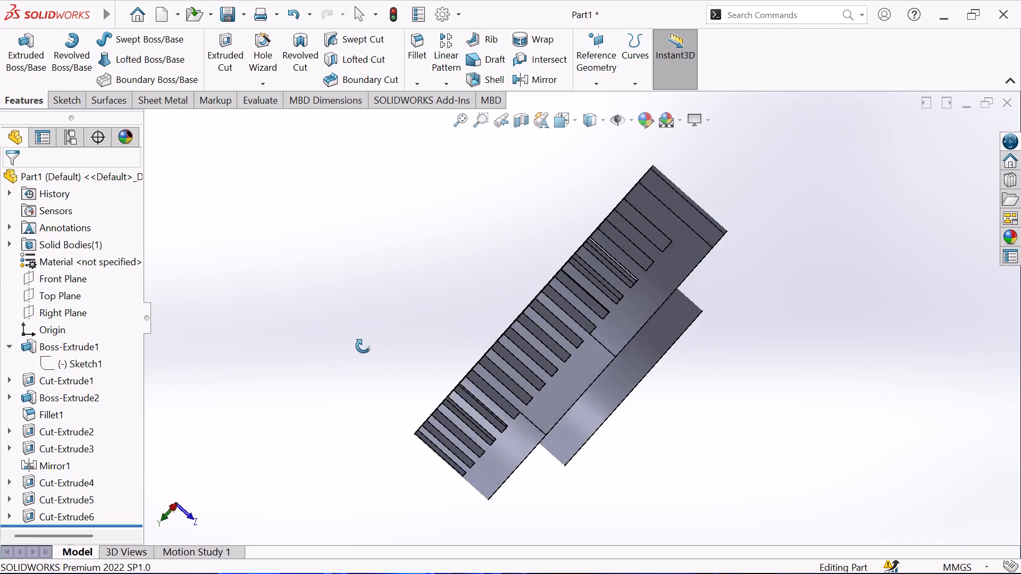
pyautogui.moveTo(363, 346); pyautogui.dragTo(359, 350, button='middle')
pyautogui.scroll(-2, 465, 357)
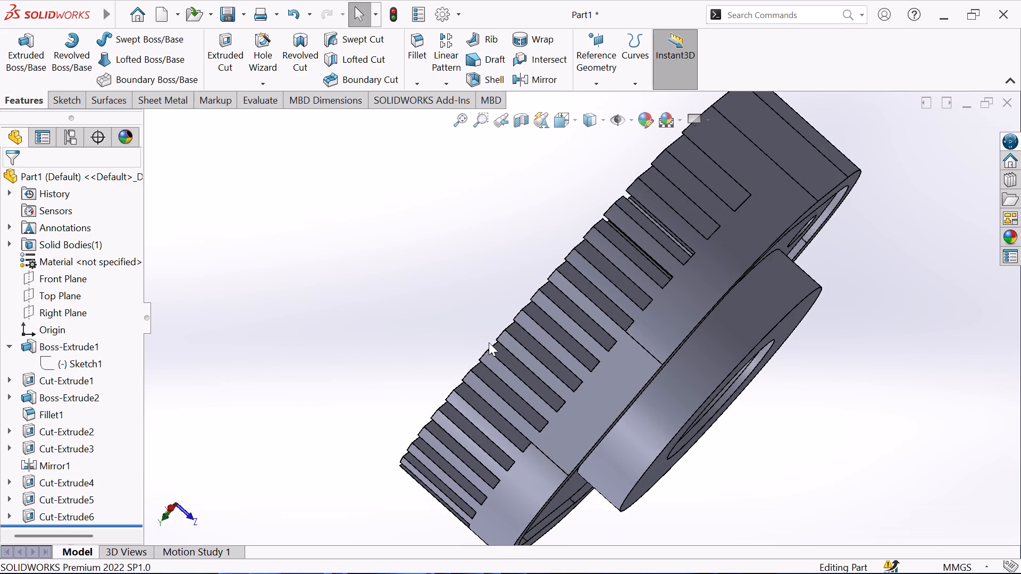
pyautogui.scroll(1, 492, 339)
pyautogui.moveTo(466, 296); pyautogui.dragTo(383, 226, button='middle')
pyautogui.scroll(2, 386, 230)
pyautogui.moveTo(409, 221); pyautogui.dragTo(409, 185, button='middle')
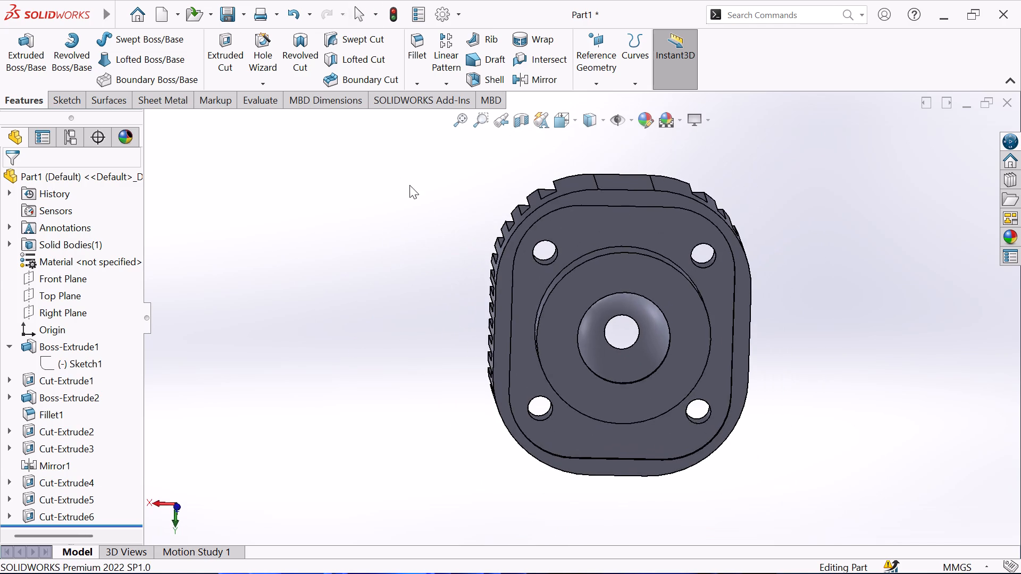
# Examine the flange face with its boss and bolt holes, and the fin slots in side profile.
pyautogui.moveTo(783, 290); pyautogui.dragTo(796, 247, button='middle')
pyautogui.moveTo(792, 265); pyautogui.dragTo(780, 185, button='middle')
pyautogui.scroll(1, 783, 185)
pyautogui.moveTo(730, 231); pyautogui.dragTo(708, 206, button='middle')
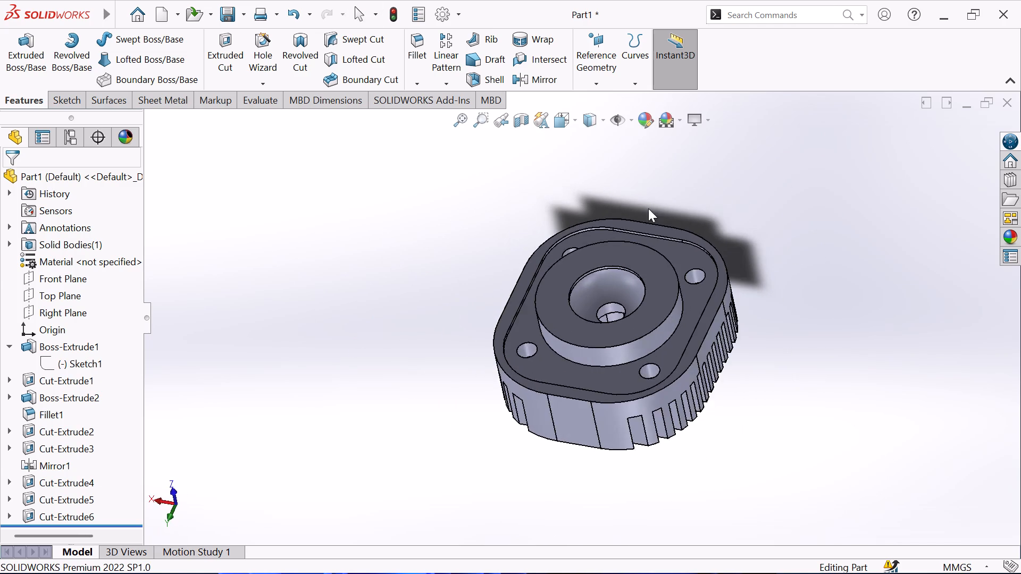
pyautogui.scroll(-2, 637, 214)
pyautogui.moveTo(808, 291); pyautogui.dragTo(518, 328, button='middle')
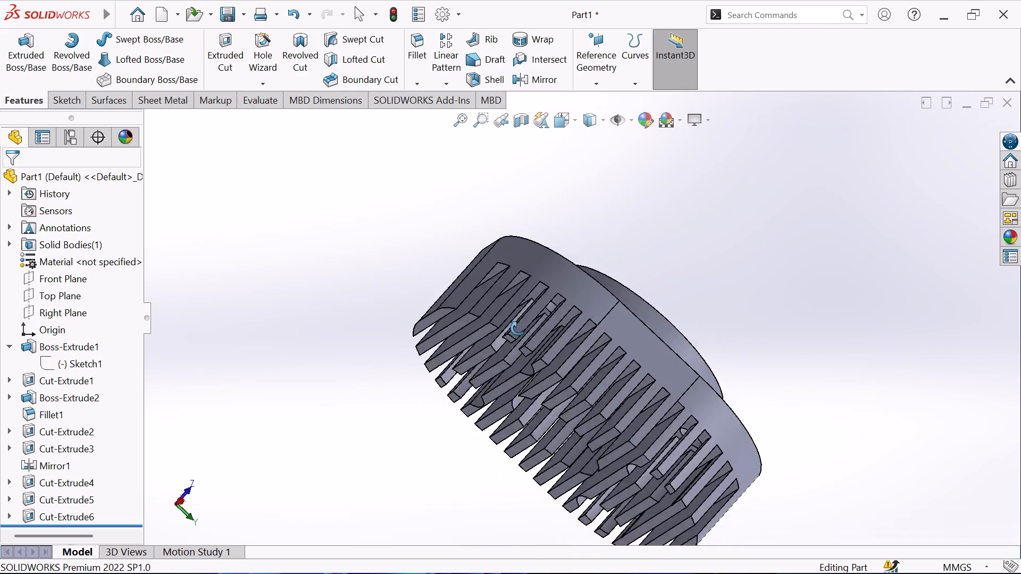
pyautogui.moveTo(518, 328); pyautogui.dragTo(505, 362, button='middle')
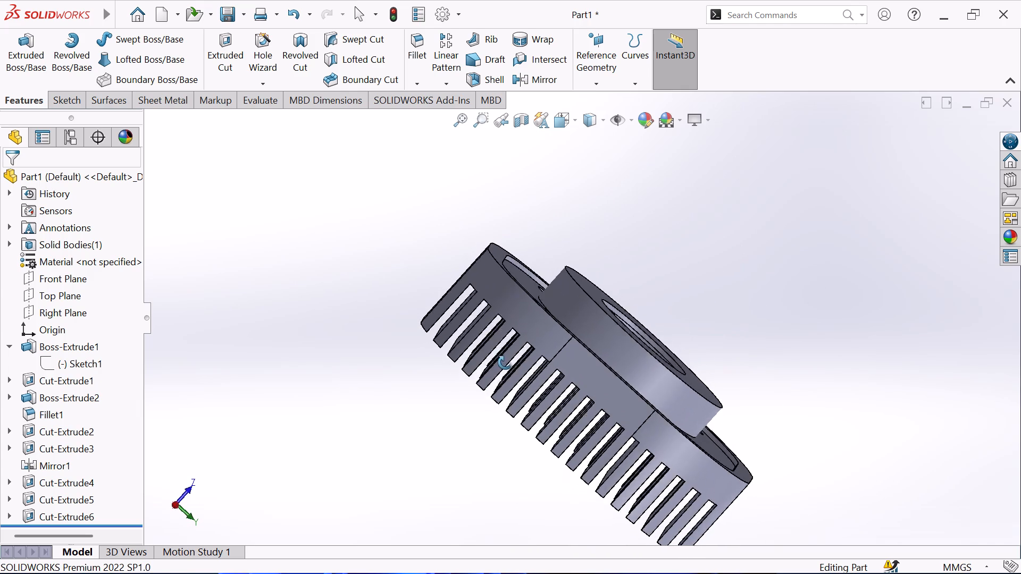
pyautogui.moveTo(505, 362); pyautogui.dragTo(509, 354, button='middle')
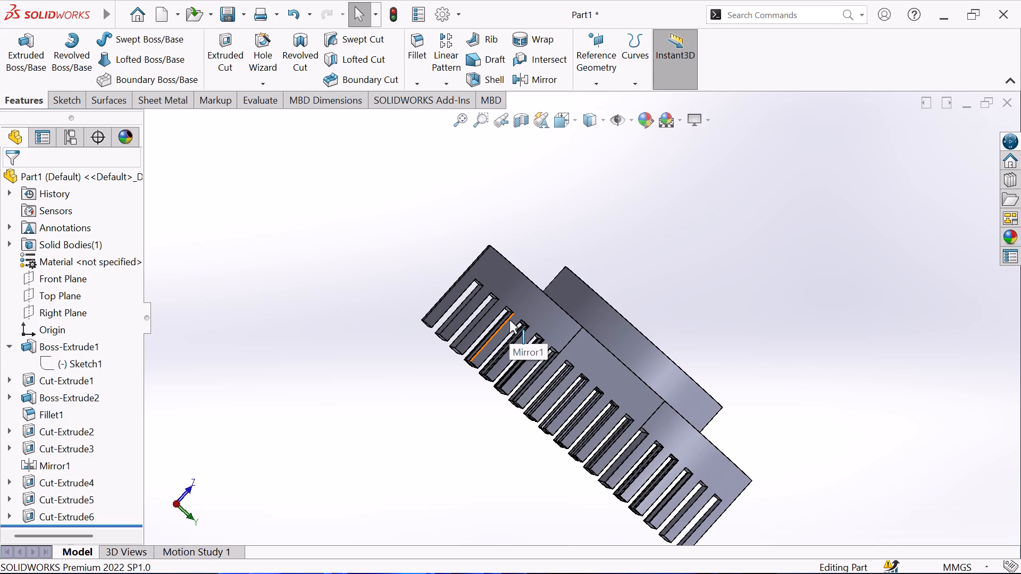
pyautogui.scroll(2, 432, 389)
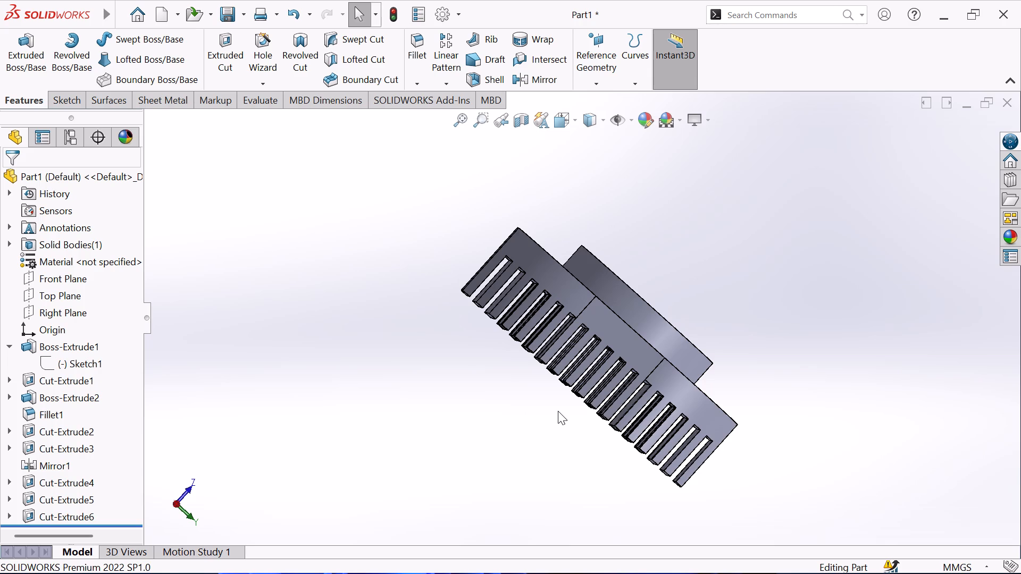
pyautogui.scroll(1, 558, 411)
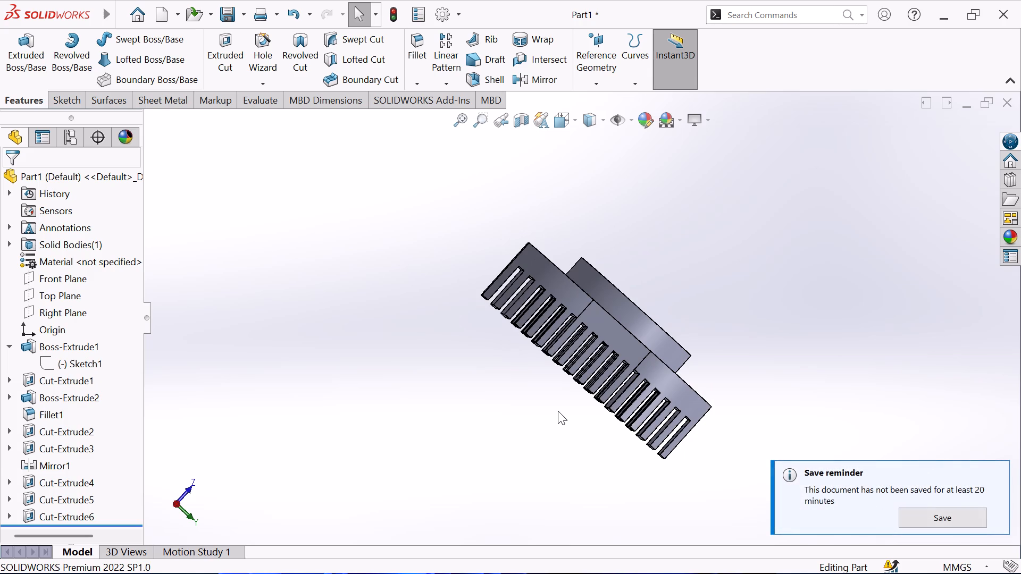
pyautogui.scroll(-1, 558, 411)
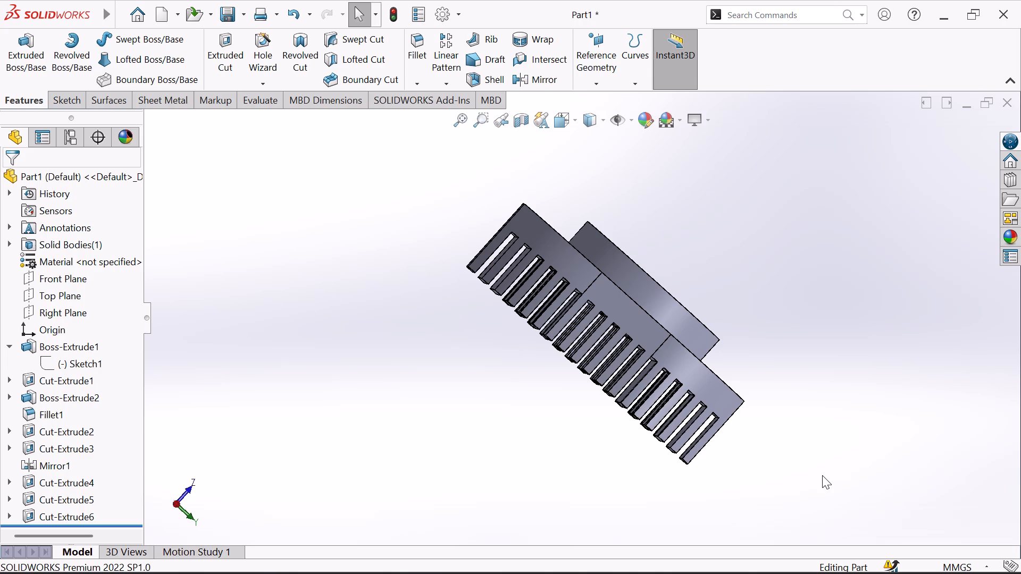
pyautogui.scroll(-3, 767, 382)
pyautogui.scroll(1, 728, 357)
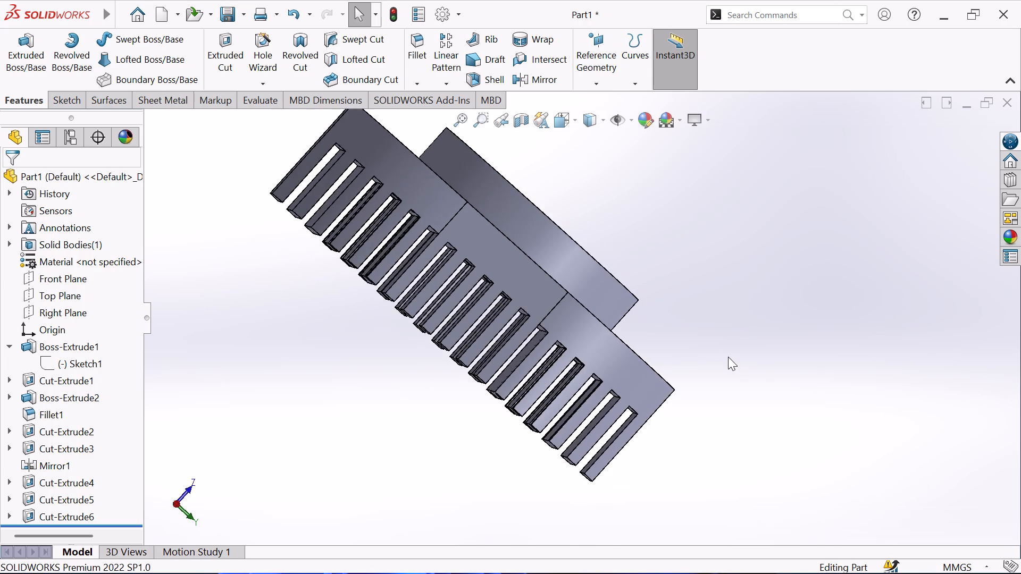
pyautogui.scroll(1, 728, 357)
# Examine the block all around, from the flange face and boss to the fin tips and outer side walls.
pyautogui.moveTo(727, 350); pyautogui.dragTo(642, 360, button='middle')
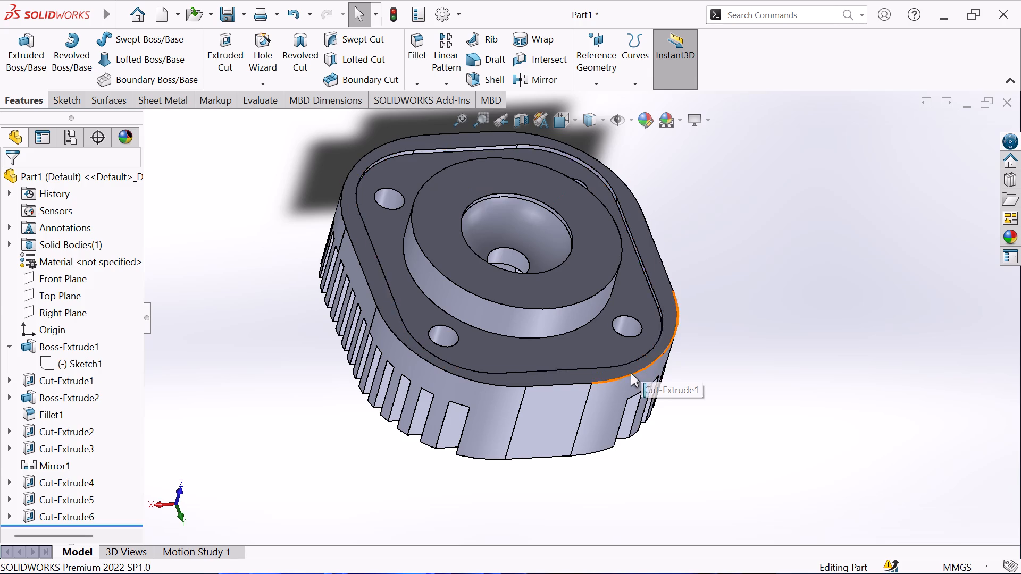
pyautogui.scroll(2, 315, 303)
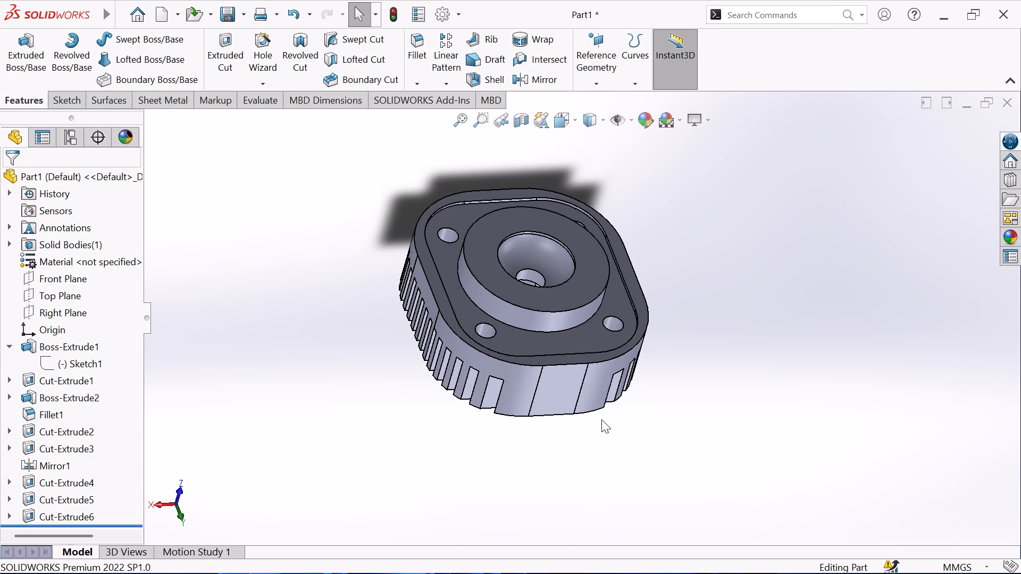
pyautogui.moveTo(643, 236); pyautogui.dragTo(723, 155, button='middle')
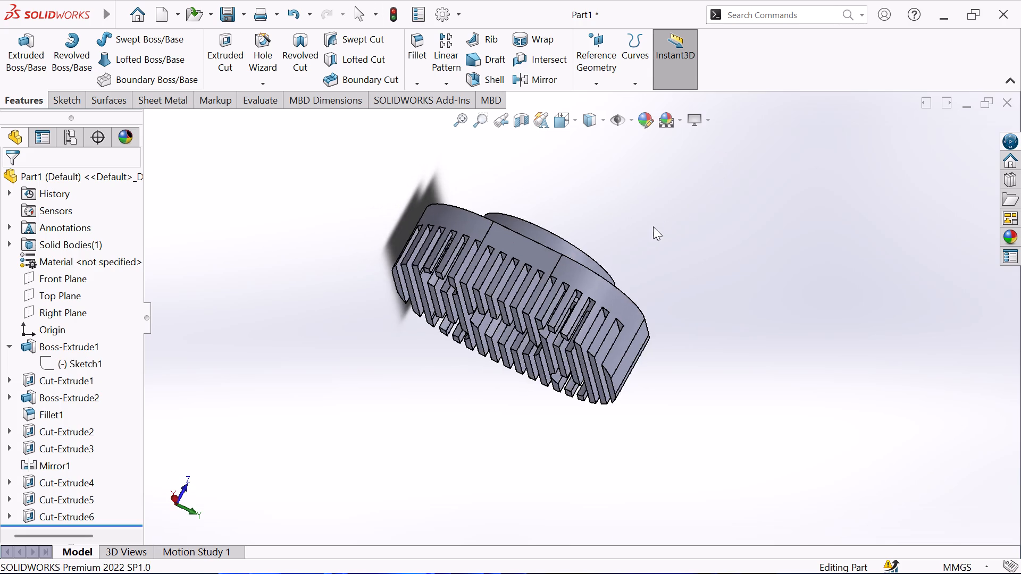
pyautogui.moveTo(650, 226); pyautogui.dragTo(685, 138, button='middle')
pyautogui.moveTo(663, 211); pyautogui.dragTo(685, 108, button='middle')
pyautogui.moveTo(628, 235); pyautogui.dragTo(667, 96, button='middle')
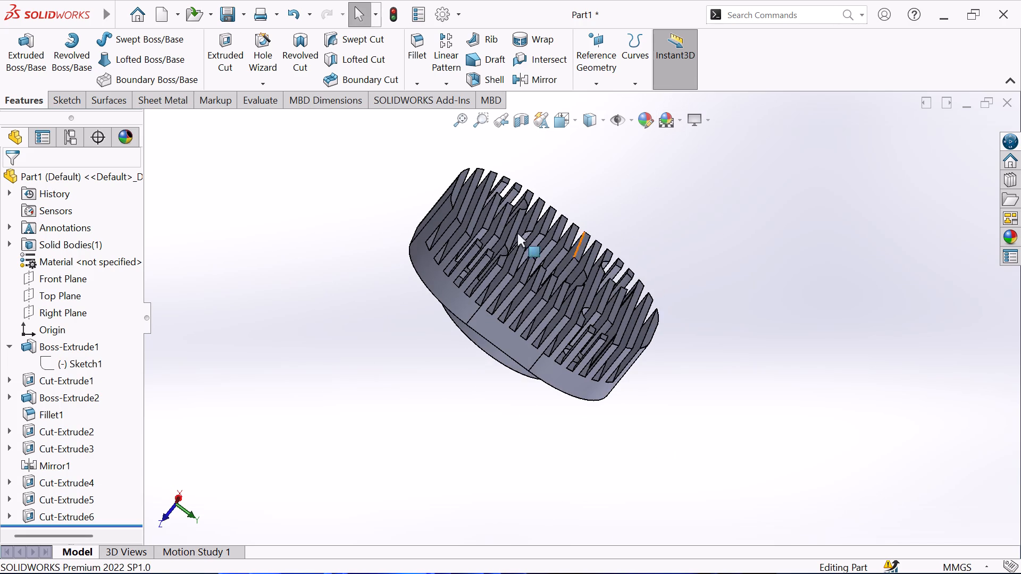
pyautogui.moveTo(378, 178); pyautogui.dragTo(377, 131, button='middle')
pyautogui.moveTo(345, 163); pyautogui.dragTo(333, 143, button='middle')
pyautogui.moveTo(348, 175); pyautogui.dragTo(319, 134, button='middle')
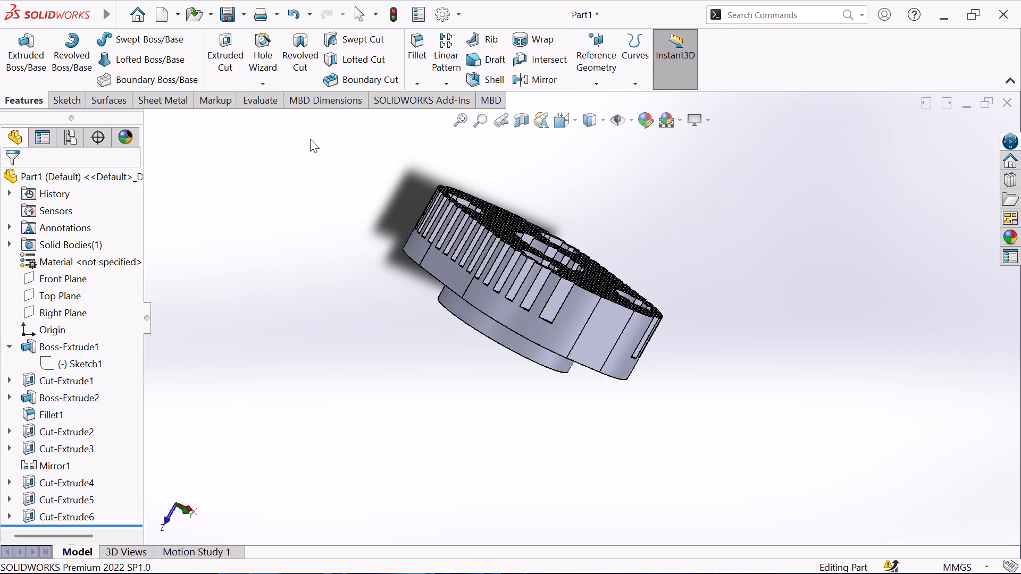
pyautogui.moveTo(294, 160); pyautogui.dragTo(273, 147, button='middle')
pyautogui.moveTo(348, 192); pyautogui.dragTo(311, 123, button='middle')
pyautogui.moveTo(295, 177); pyautogui.dragTo(271, 129, button='middle')
pyautogui.moveTo(314, 181); pyautogui.dragTo(282, 158, button='middle')
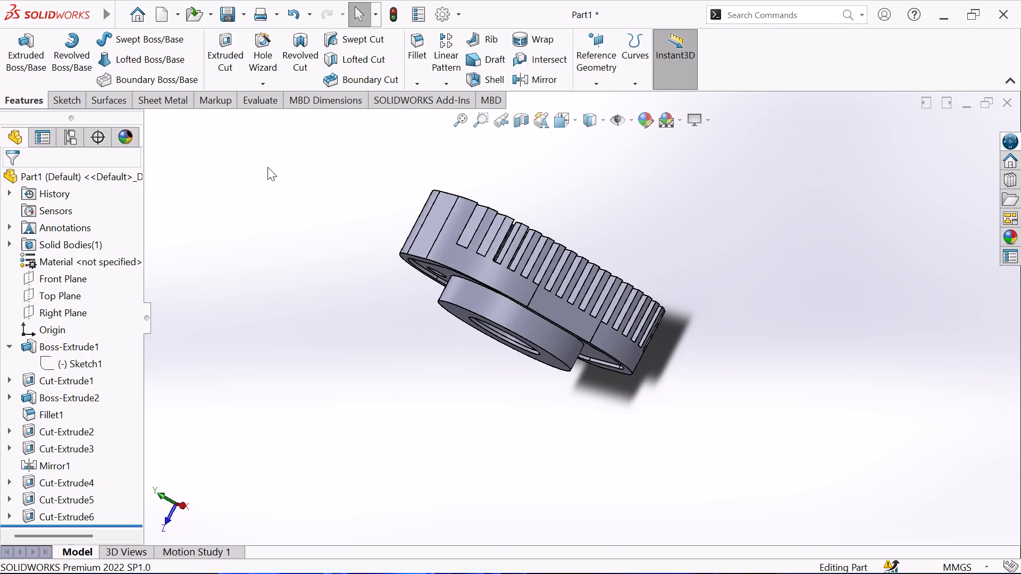
pyautogui.moveTo(266, 168); pyautogui.dragTo(242, 182, button='middle')
# Examine the fin side's bolt-hole and bore recesses, and the opposite flange face with its boss and central bore.
pyautogui.moveTo(732, 298); pyautogui.dragTo(718, 227, button='middle')
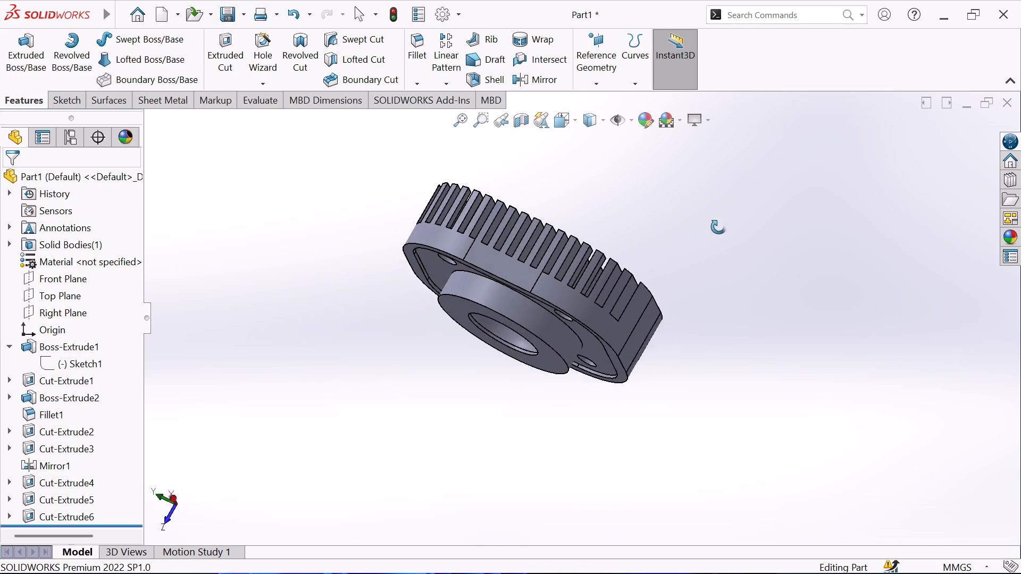
pyautogui.moveTo(718, 227); pyautogui.dragTo(723, 232, button='middle')
pyautogui.moveTo(262, 302); pyautogui.dragTo(220, 355, button='middle')
pyautogui.moveTo(269, 288); pyautogui.dragTo(253, 250, button='middle')
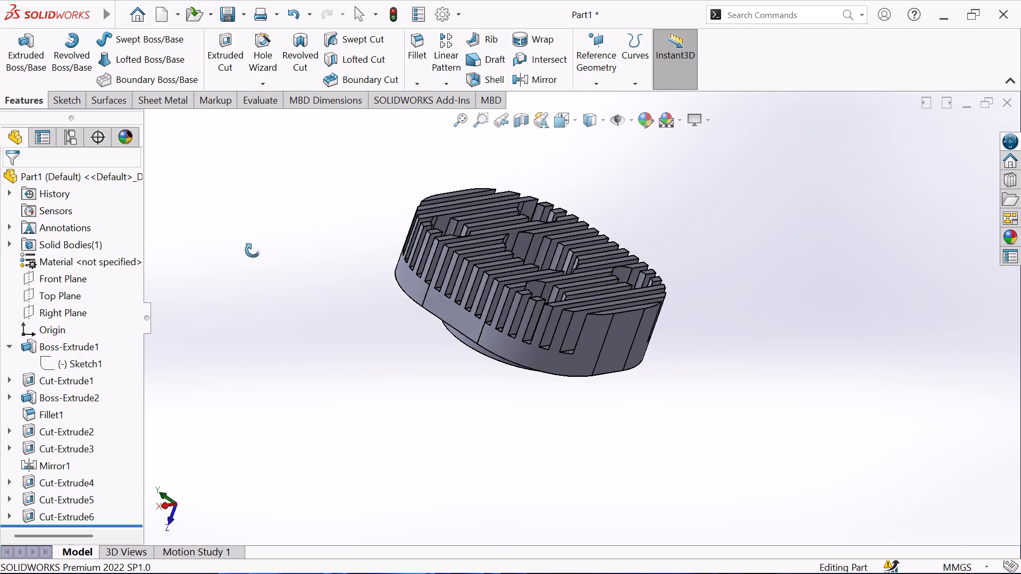
pyautogui.moveTo(253, 250); pyautogui.dragTo(168, 187, button='middle')
pyautogui.moveTo(223, 277); pyautogui.dragTo(187, 284, button='middle')
pyautogui.moveTo(197, 311); pyautogui.dragTo(182, 311, button='middle')
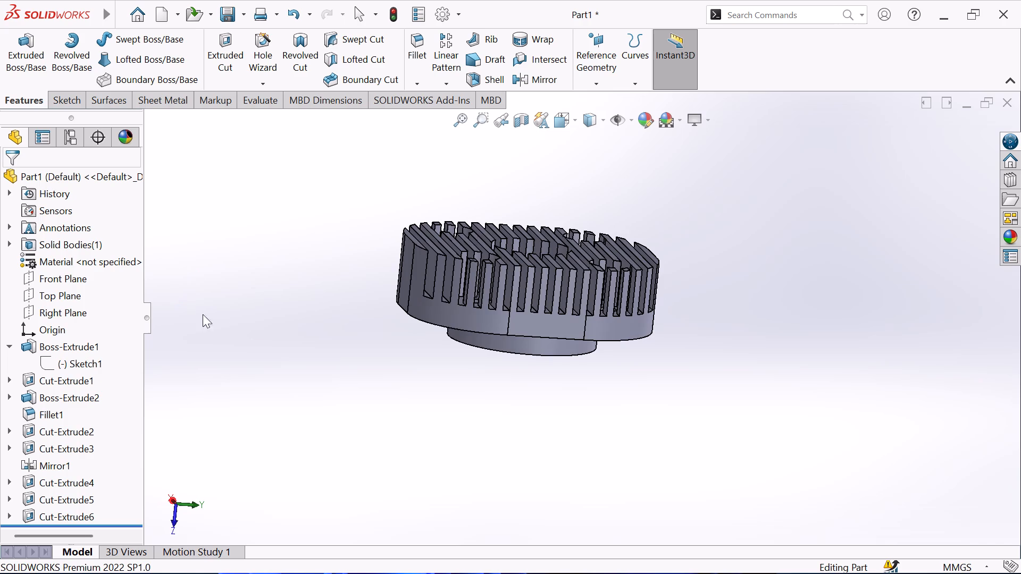
pyautogui.scroll(1, 258, 312)
pyautogui.scroll(-2, 516, 292)
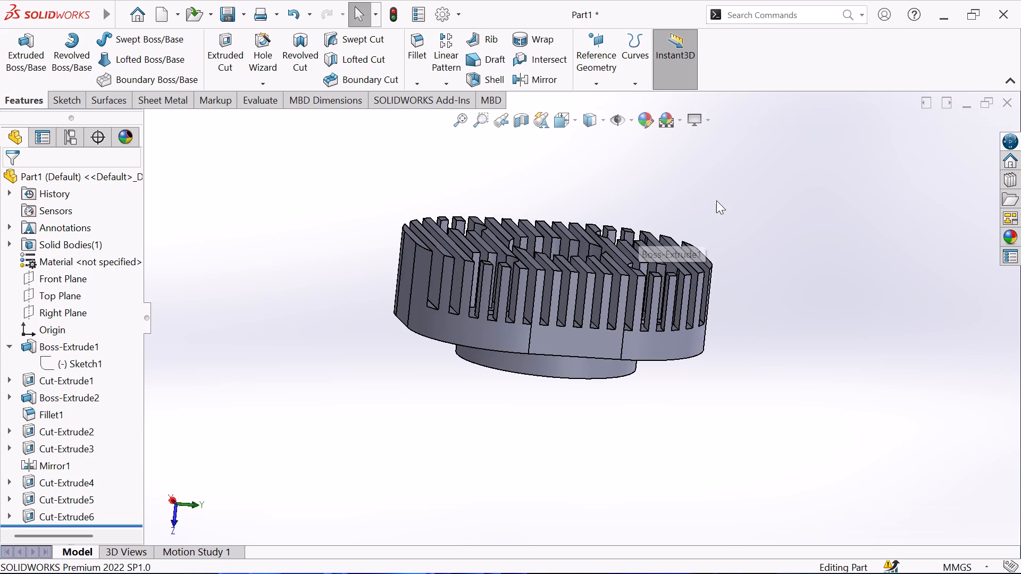
pyautogui.moveTo(742, 197); pyautogui.dragTo(652, 401, button='middle')
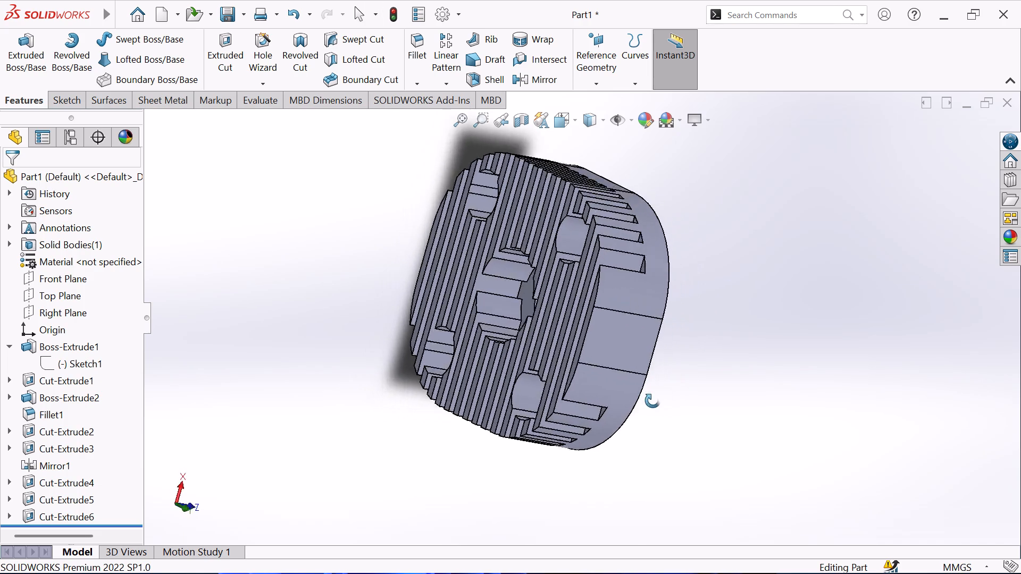
pyautogui.moveTo(652, 401); pyautogui.dragTo(269, 385, button='middle')
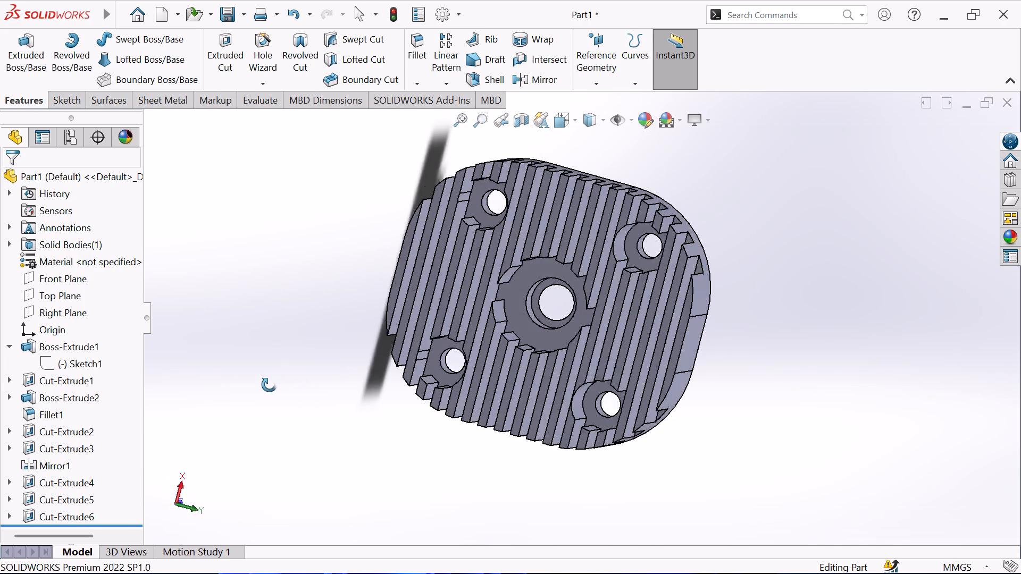
pyautogui.moveTo(269, 385); pyautogui.dragTo(325, 39, button='middle')
pyautogui.moveTo(259, 228); pyautogui.dragTo(207, 161, button='middle')
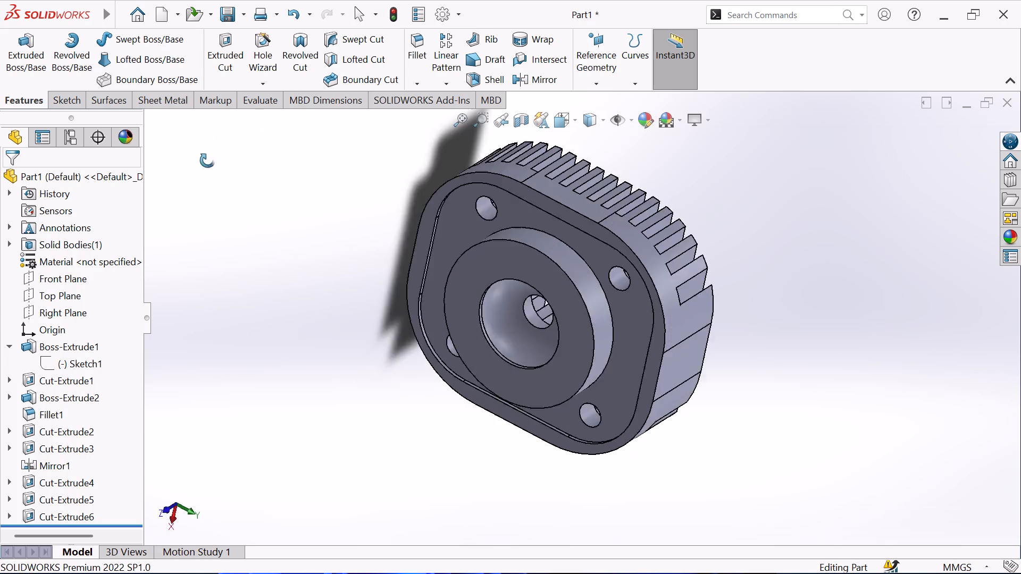
# Examine the block from the fin face with its bolt-hole recesses, around the slotted sides, to the flange face and stepped boss.
pyautogui.moveTo(207, 161); pyautogui.dragTo(59, 344, button='middle')
pyautogui.scroll(-1, 370, 327)
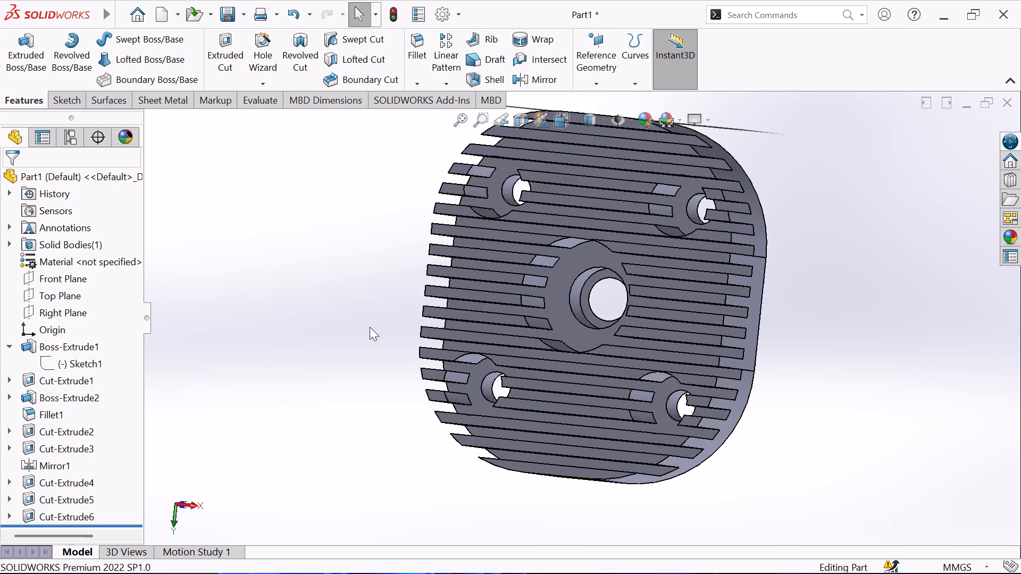
pyautogui.moveTo(358, 293); pyautogui.dragTo(246, 308, button='middle')
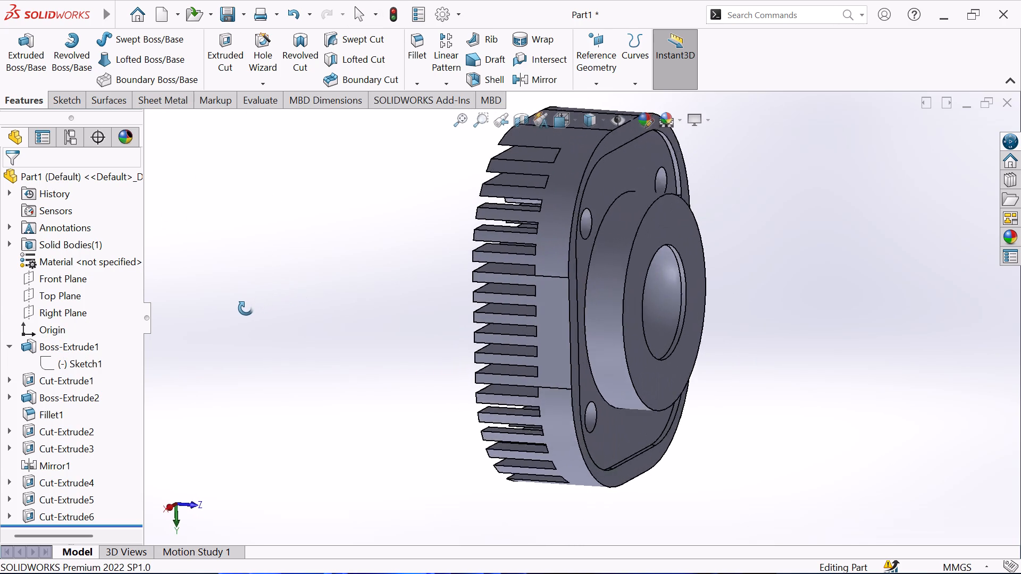
pyautogui.moveTo(246, 308); pyautogui.dragTo(306, 279, button='middle')
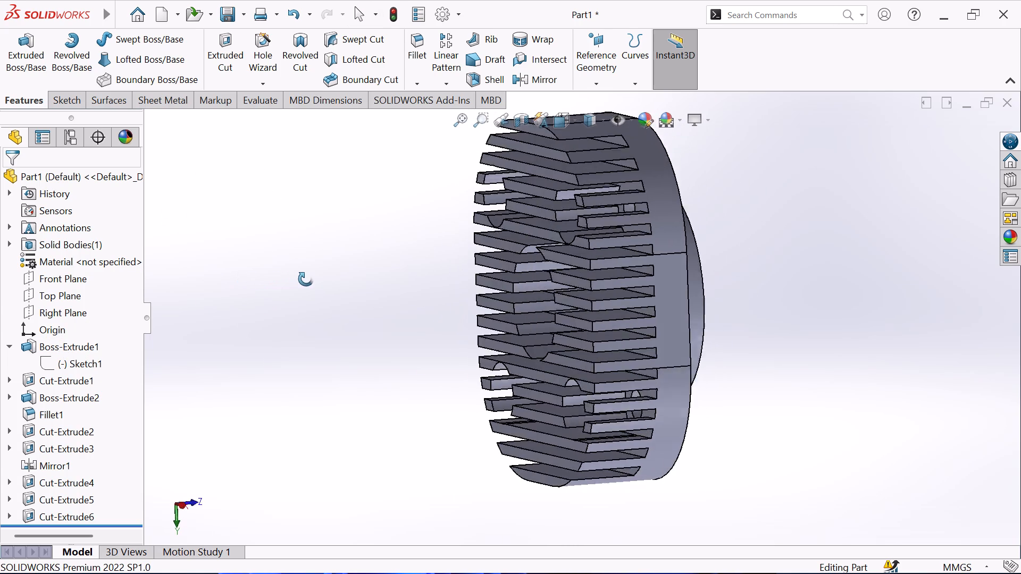
pyautogui.moveTo(306, 279); pyautogui.dragTo(439, 326, button='middle')
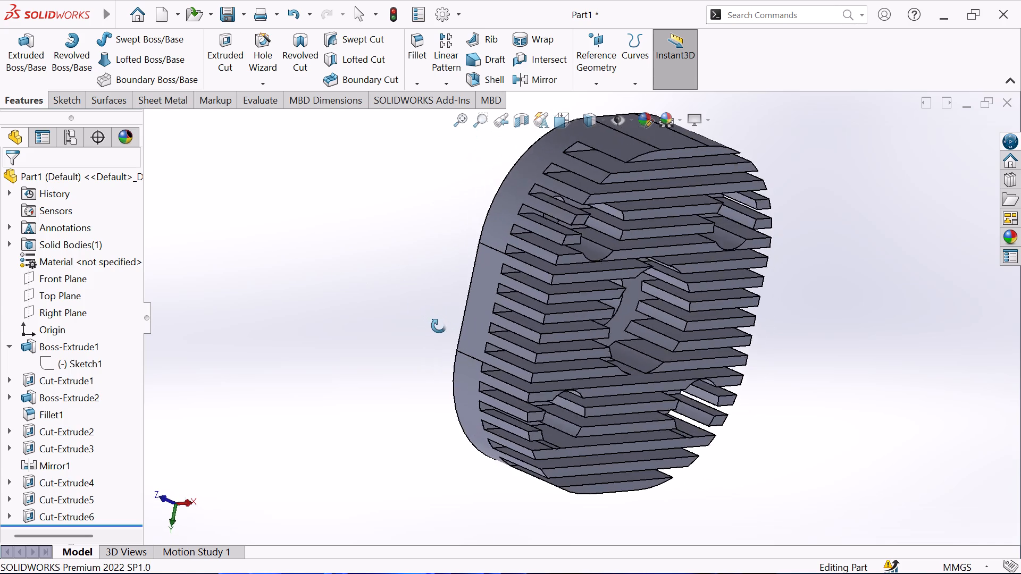
pyautogui.moveTo(439, 326); pyautogui.dragTo(630, 276, button='middle')
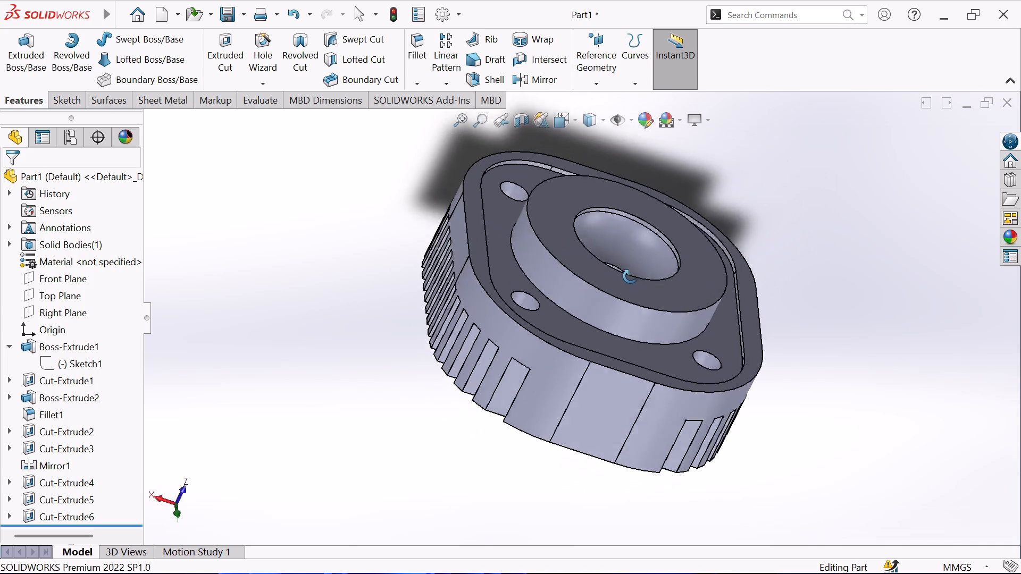
pyautogui.moveTo(630, 276); pyautogui.dragTo(463, 319, button='middle')
pyautogui.moveTo(262, 218); pyautogui.dragTo(571, 301, button='middle')
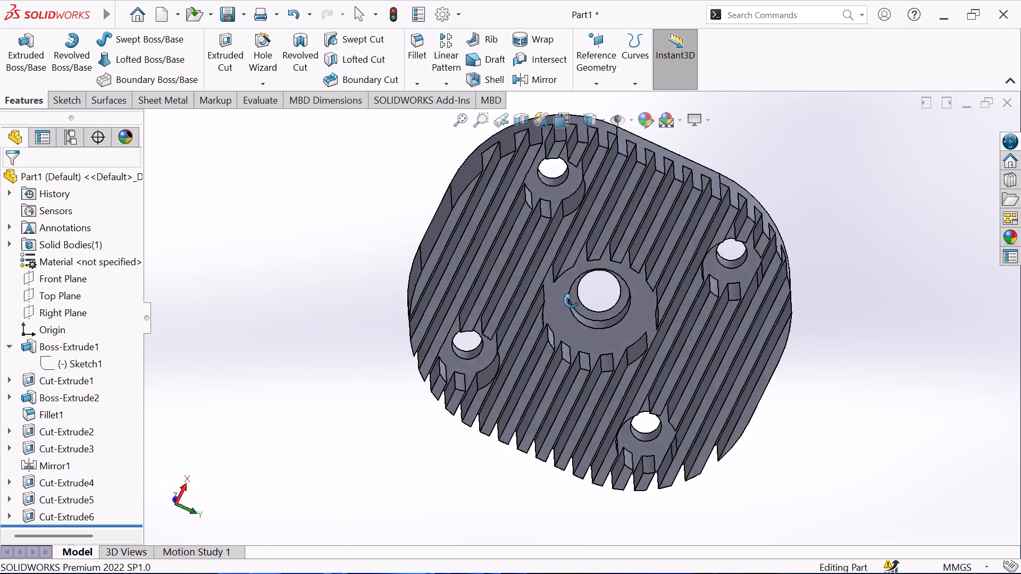
pyautogui.moveTo(571, 301); pyautogui.dragTo(490, 257, button='middle')
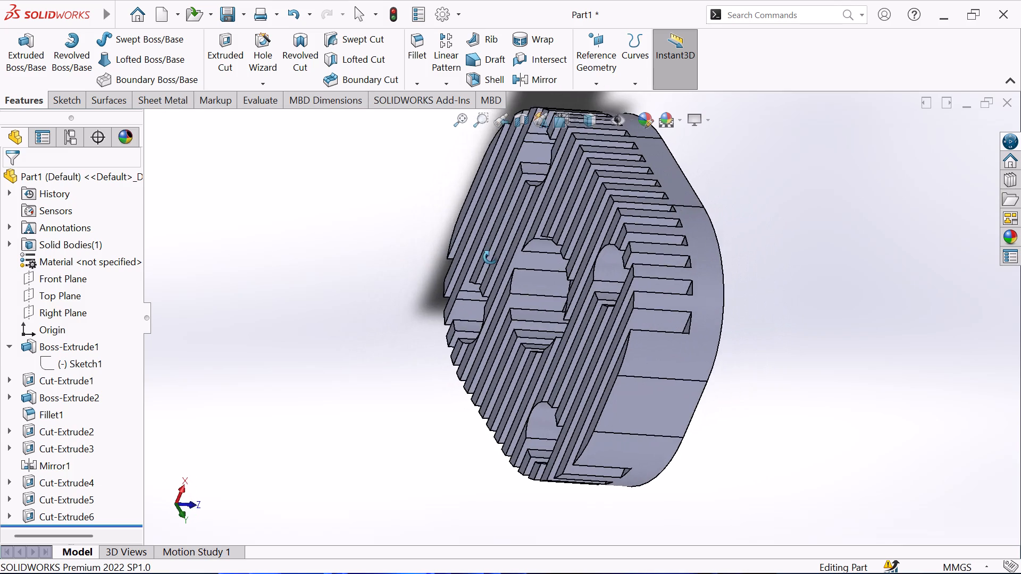
pyautogui.moveTo(490, 257); pyautogui.dragTo(316, 298, button='middle')
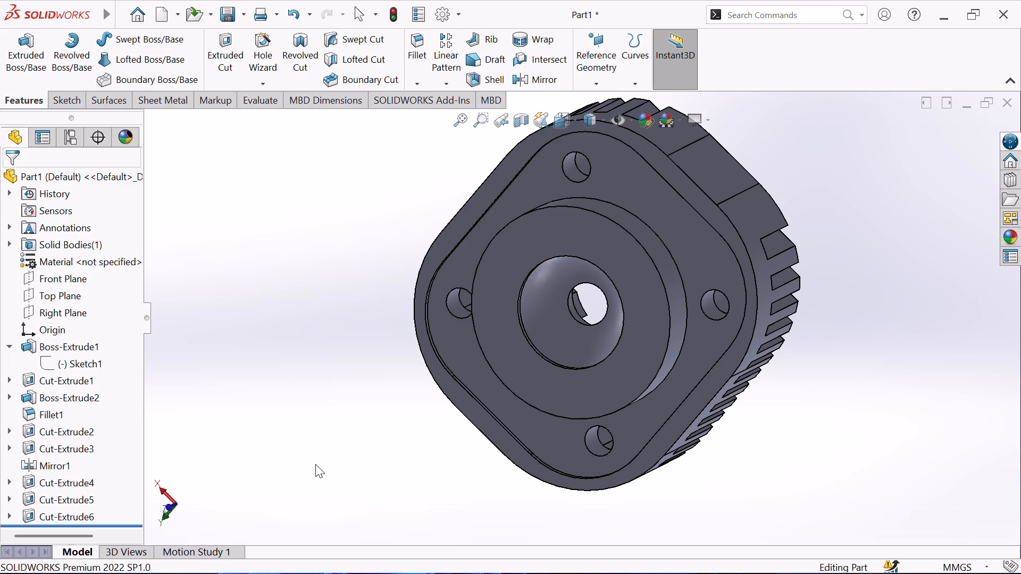
# Examine the flange face, outer side walls and fin face as a whole, comparing the boss side with the finned side.
pyautogui.scroll(1, 444, 466)
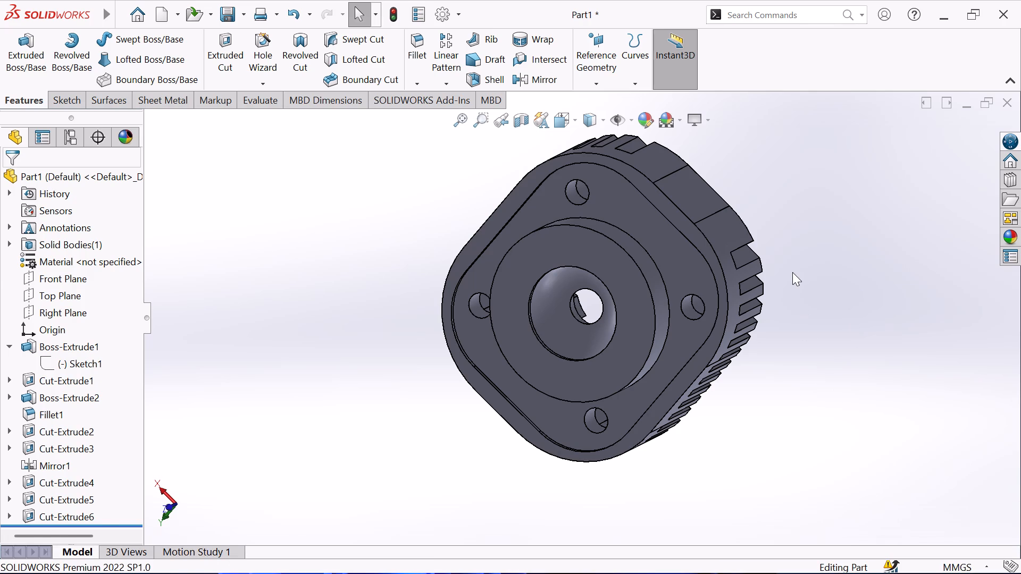
pyautogui.moveTo(777, 269); pyautogui.dragTo(251, 274, button='middle')
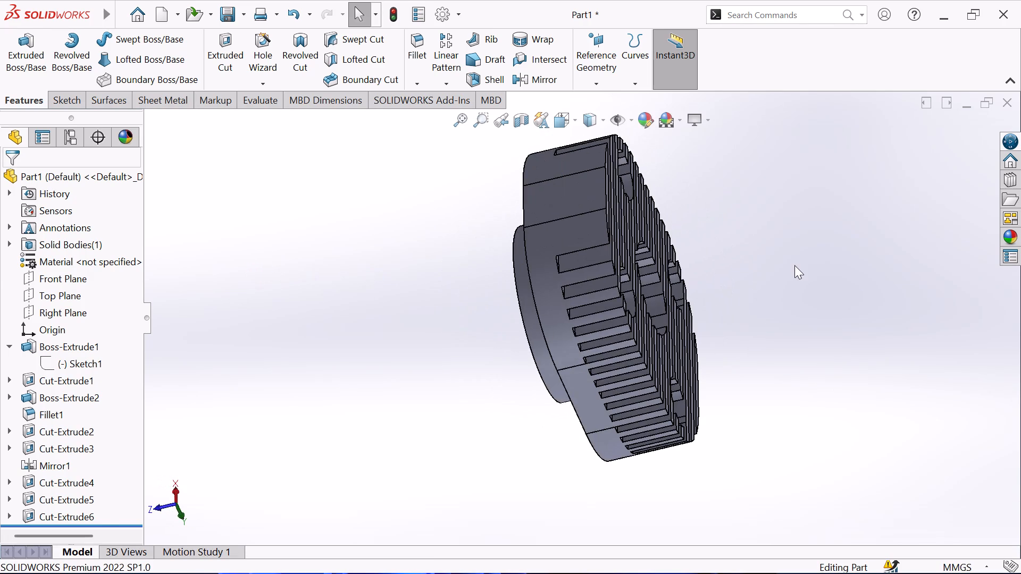
pyautogui.moveTo(794, 265); pyautogui.dragTo(387, 284, button='middle')
pyautogui.scroll(3, 669, 230)
pyautogui.moveTo(605, 225); pyautogui.dragTo(480, 221, button='middle')
pyautogui.scroll(2, 472, 217)
pyautogui.scroll(-3, 635, 211)
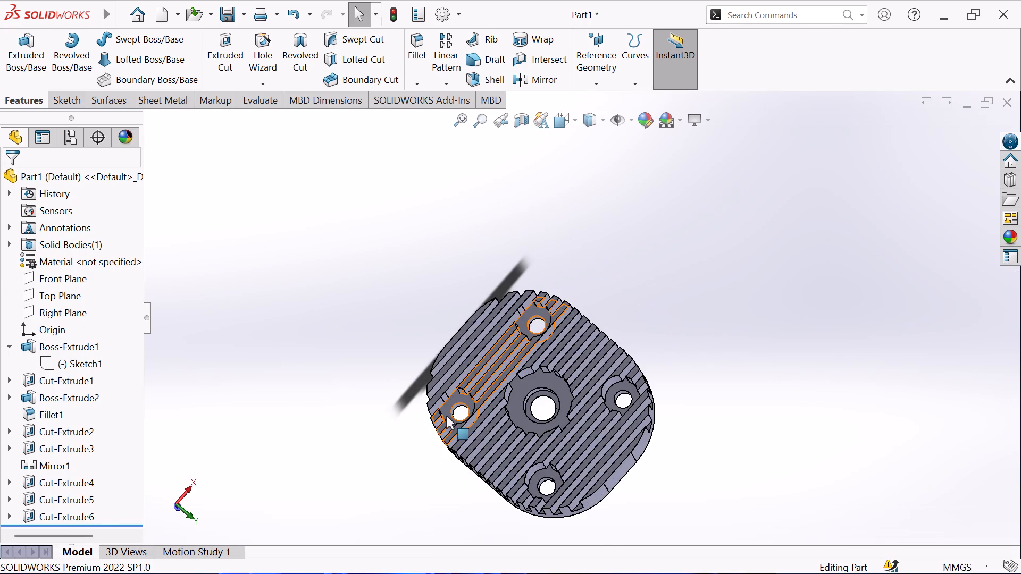
pyautogui.scroll(-2, 446, 416)
pyautogui.moveTo(606, 340); pyautogui.dragTo(749, 284, button='middle')
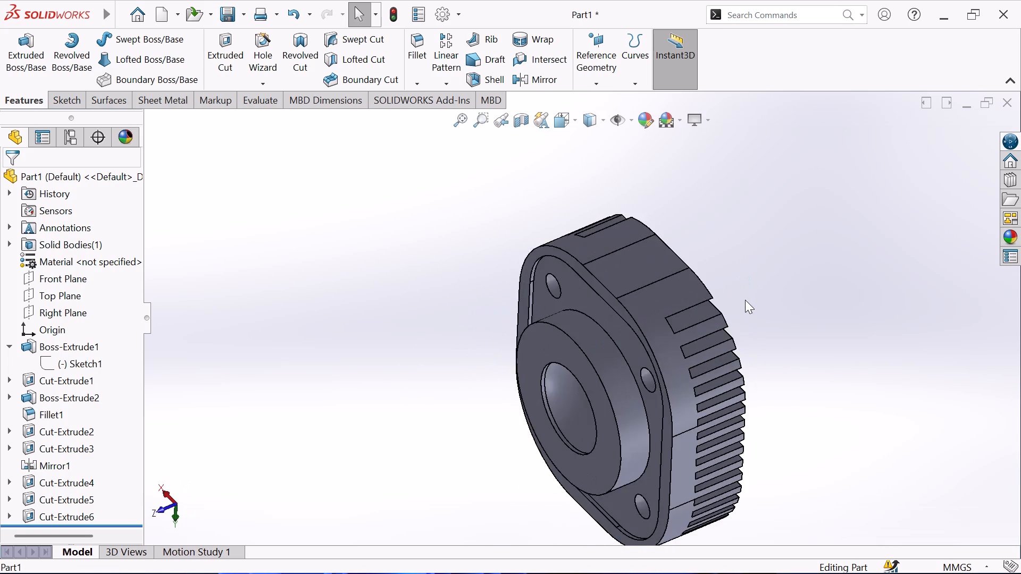
pyautogui.scroll(3, 745, 300)
pyautogui.moveTo(745, 300); pyautogui.dragTo(315, 330, button='middle')
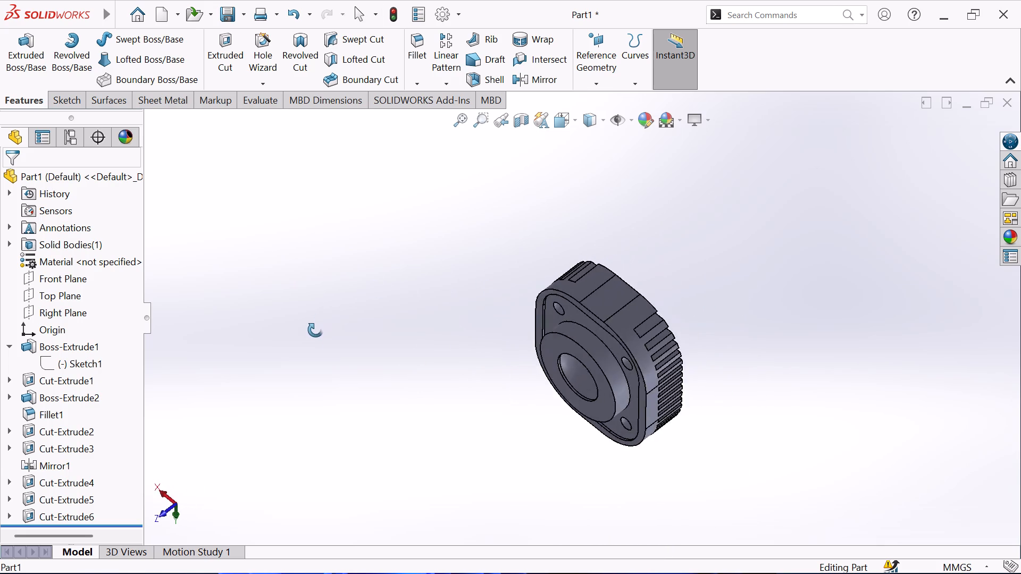
pyautogui.moveTo(315, 330); pyautogui.dragTo(300, 362, button='middle')
pyautogui.scroll(2, 319, 357)
pyautogui.moveTo(345, 347); pyautogui.dragTo(242, 353, button='middle')
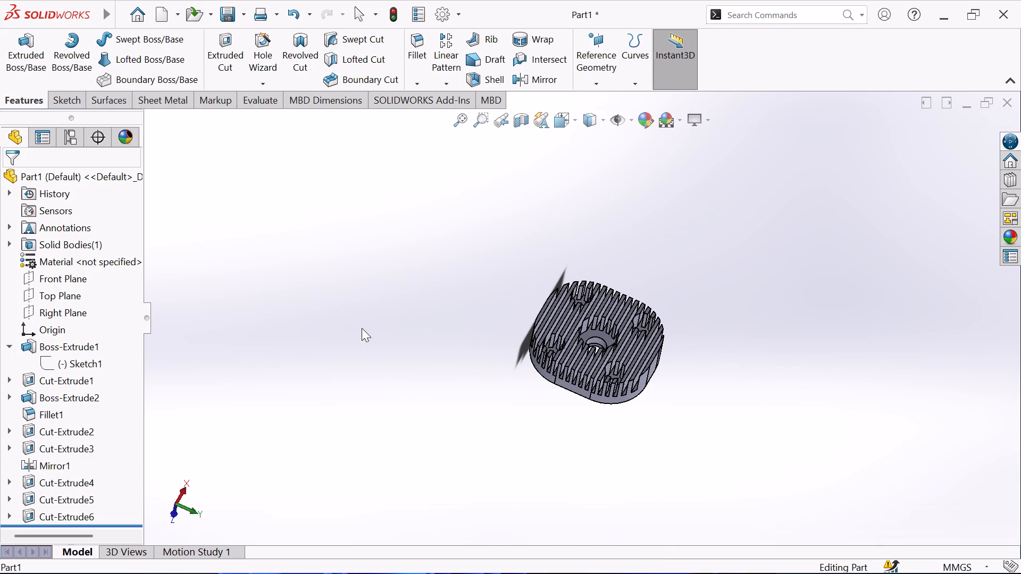
# Examine the fins at an oblique angle, focusing on the round clearances around the central bore and four bolt holes.
pyautogui.scroll(-3, 587, 315)
pyautogui.scroll(-2, 613, 375)
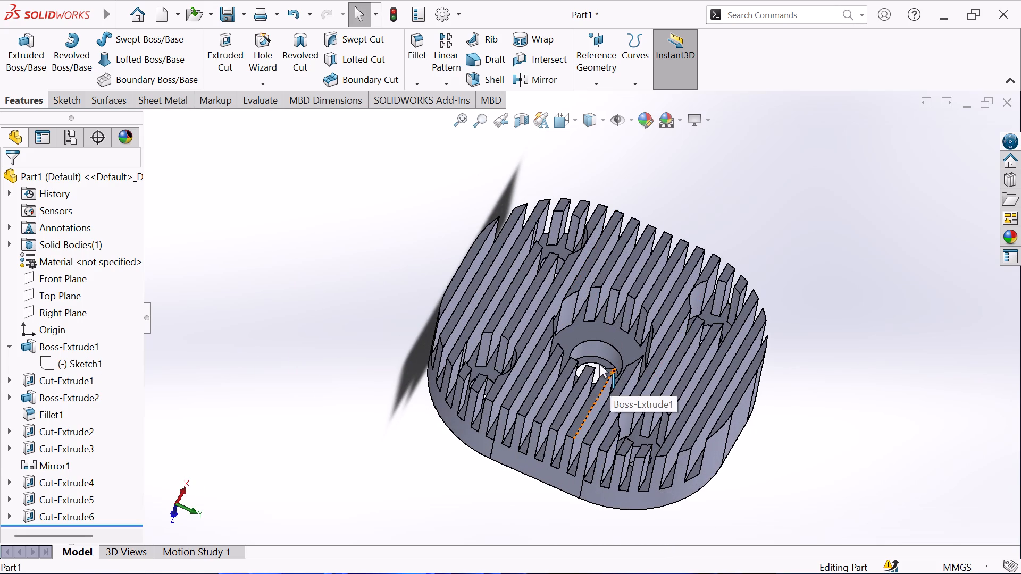
pyautogui.scroll(1, 256, 317)
pyautogui.moveTo(265, 290); pyautogui.dragTo(291, 254, button='middle')
pyautogui.scroll(1, 273, 273)
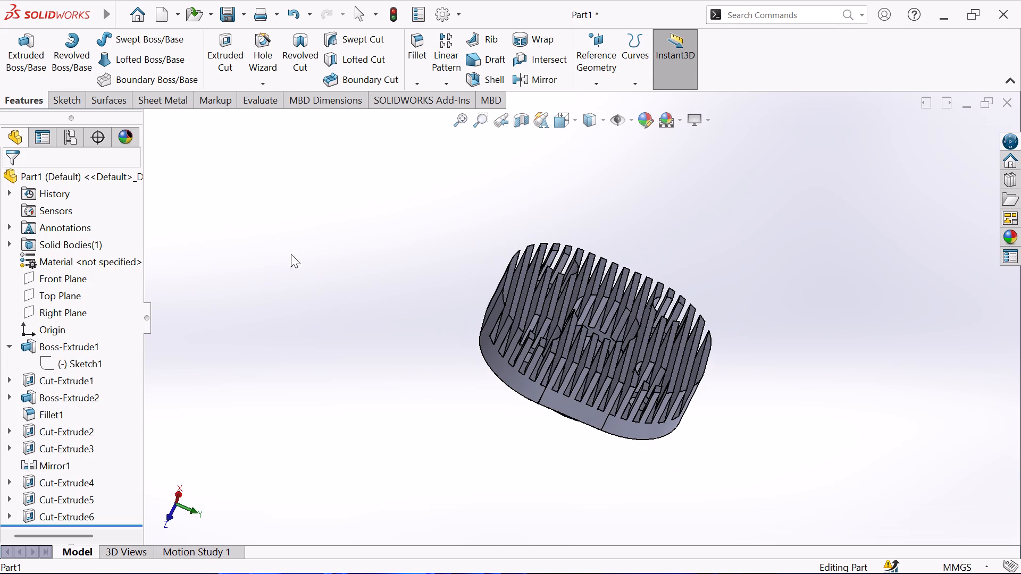
pyautogui.scroll(-2, 641, 283)
pyautogui.moveTo(827, 294); pyautogui.dragTo(747, 319, button='middle')
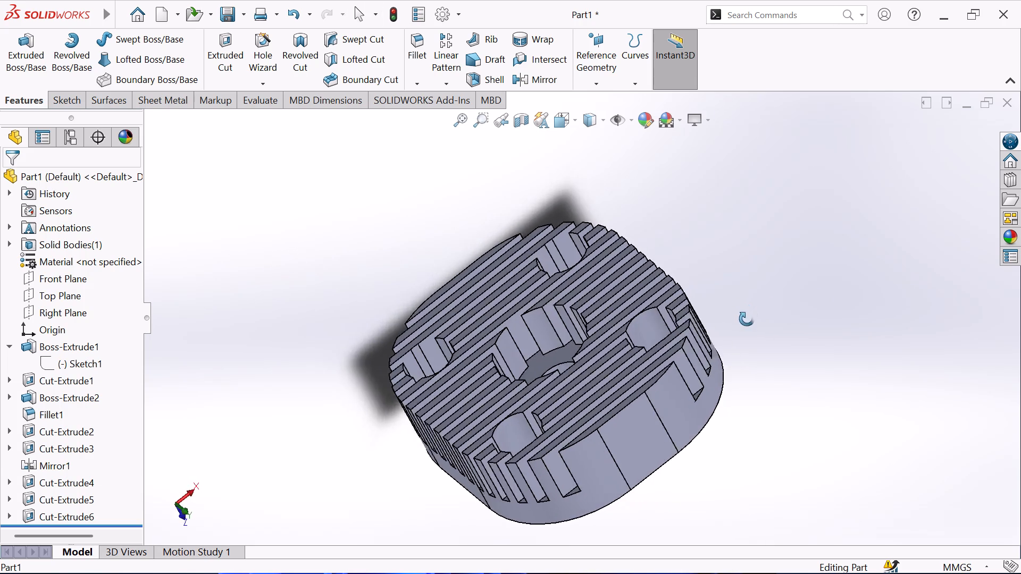
pyautogui.moveTo(747, 319); pyautogui.dragTo(694, 475, button='middle')
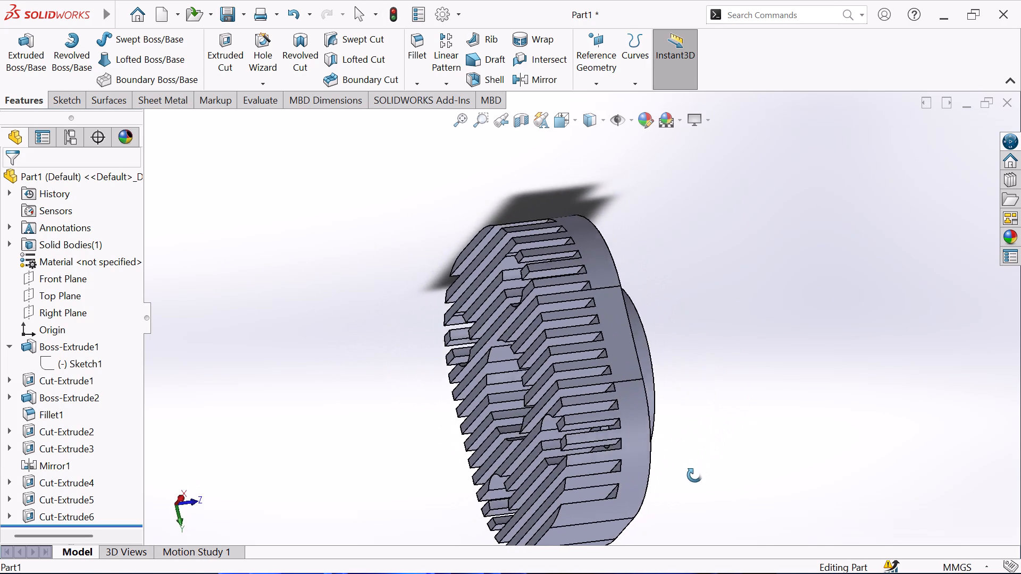
pyautogui.moveTo(694, 475); pyautogui.dragTo(800, 341, button='middle')
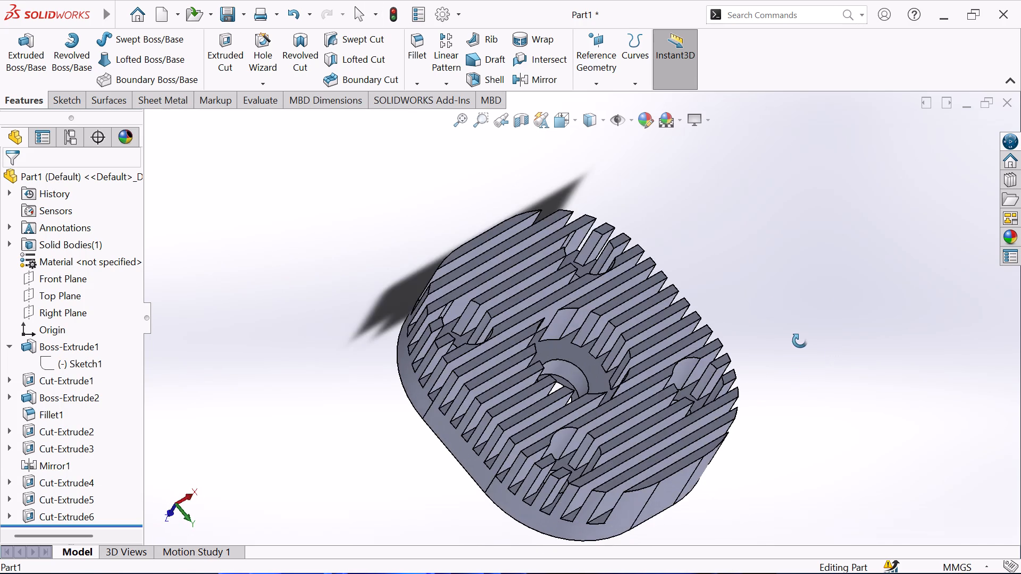
pyautogui.moveTo(800, 341); pyautogui.dragTo(805, 395, button='middle')
# Examine the fin face around the bore and bolt holes up close, plus the fin slots and boss in side profile.
pyautogui.scroll(-1, 579, 442)
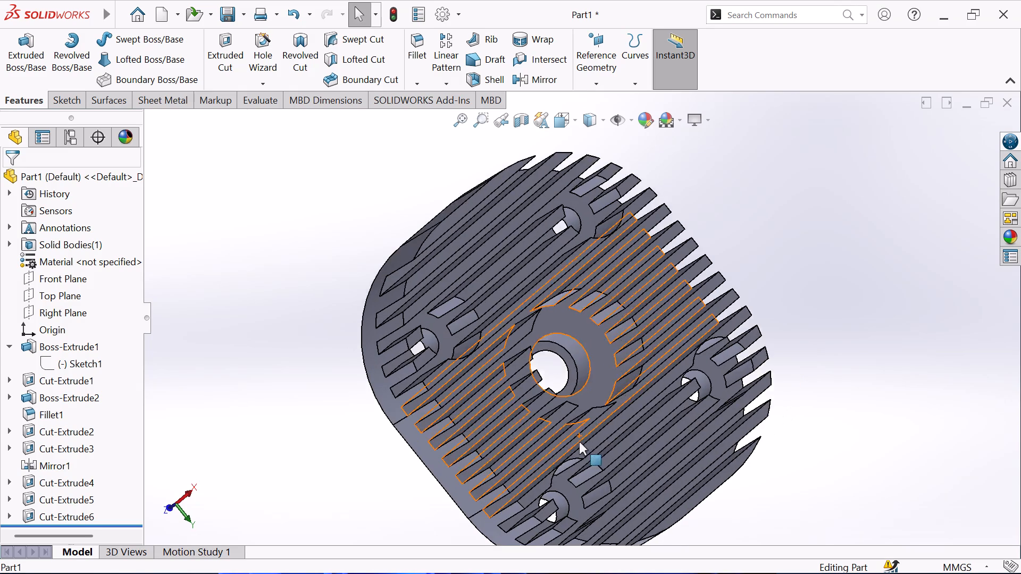
pyautogui.scroll(-2, 579, 442)
pyautogui.scroll(4, 580, 367)
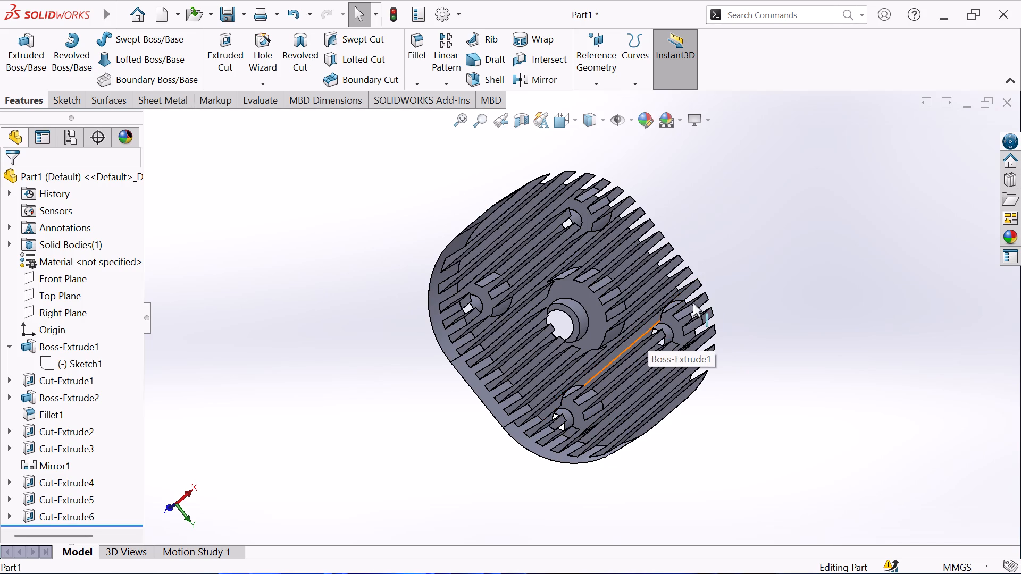
pyautogui.scroll(-2, 623, 283)
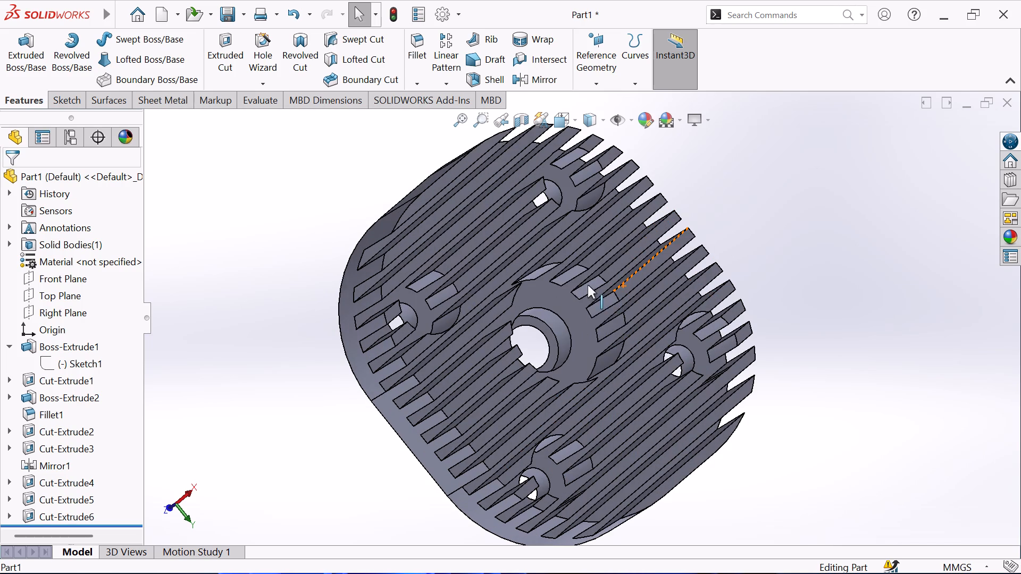
pyautogui.scroll(1, 765, 197)
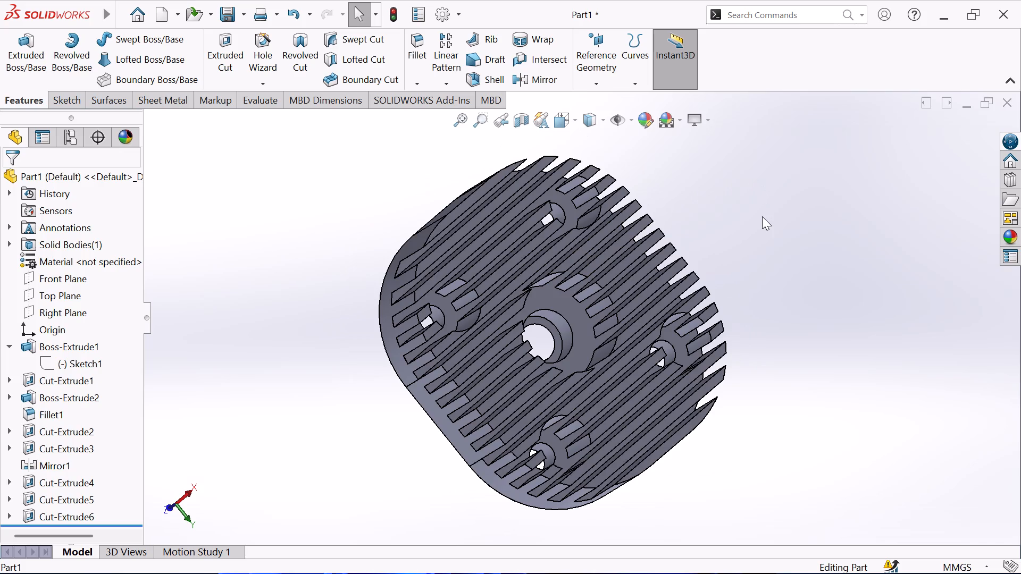
pyautogui.moveTo(746, 227); pyautogui.dragTo(621, 232, button='middle')
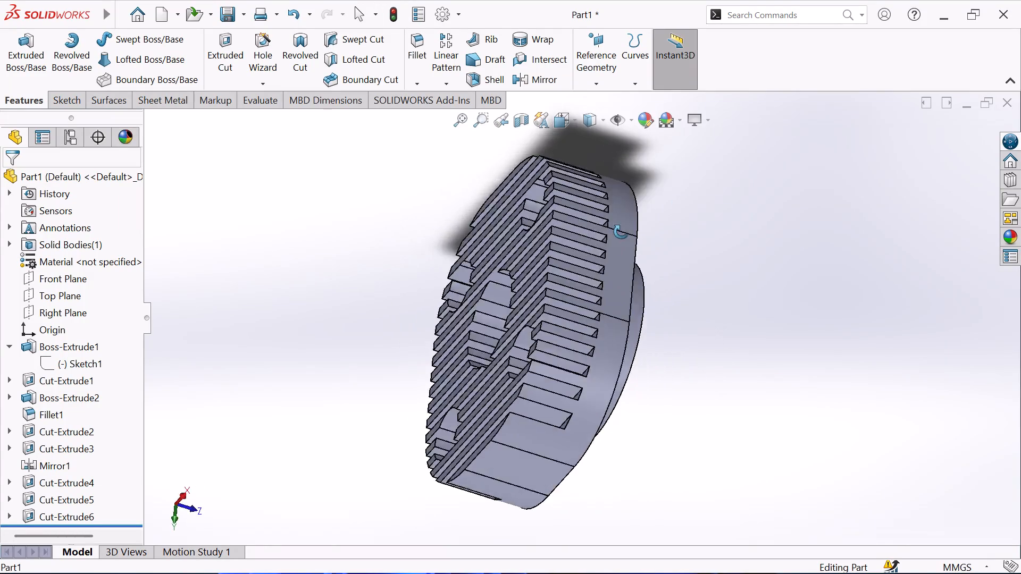
pyautogui.moveTo(621, 232); pyautogui.dragTo(751, 252, button='middle')
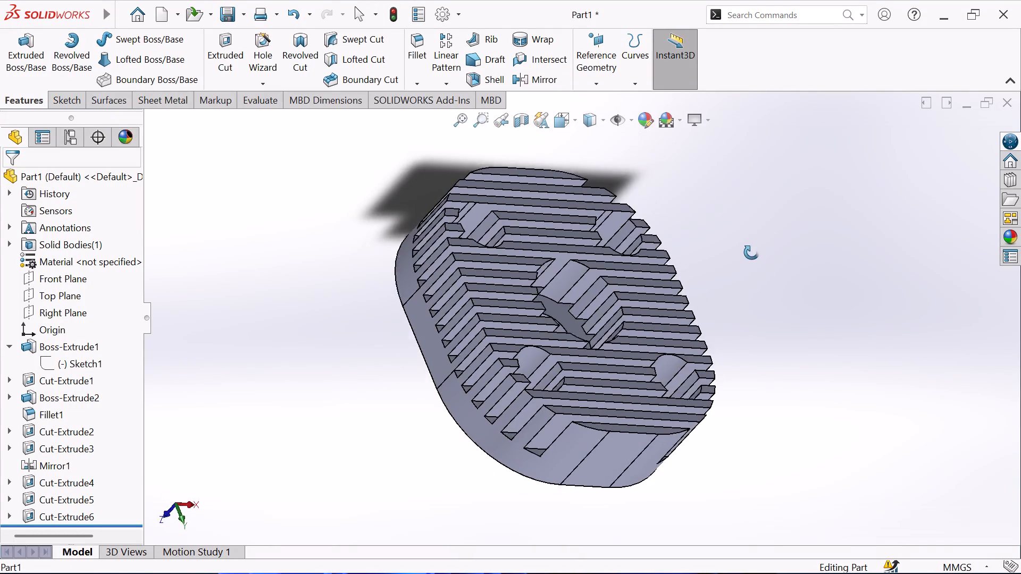
pyautogui.moveTo(751, 252); pyautogui.dragTo(826, 290, button='middle')
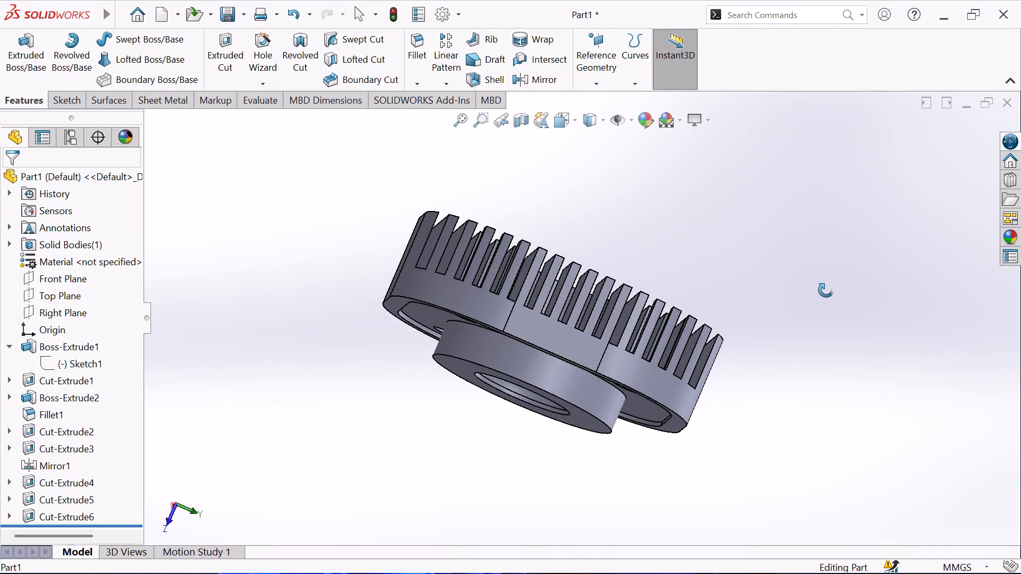
pyautogui.moveTo(826, 290); pyautogui.dragTo(789, 325, button='middle')
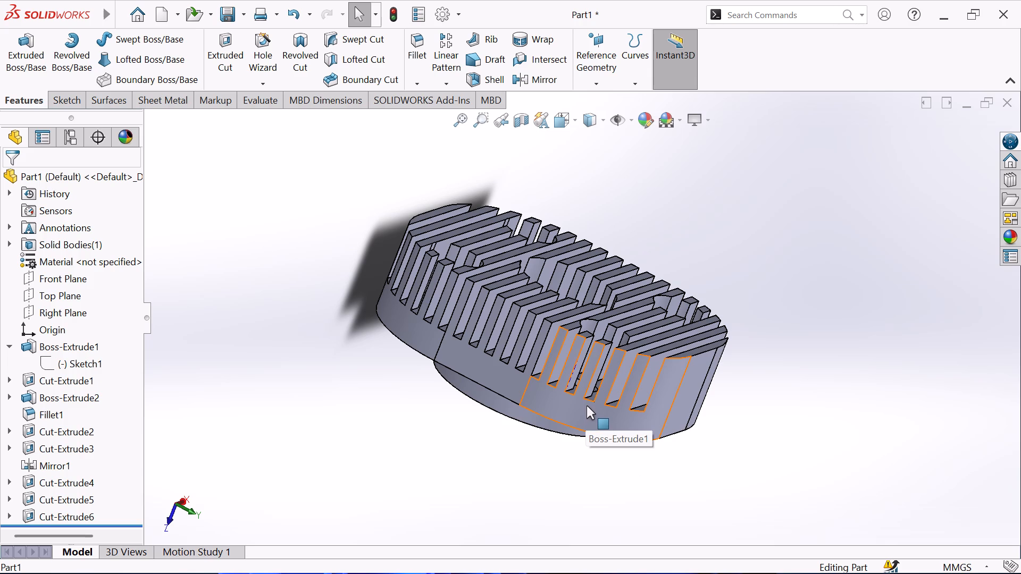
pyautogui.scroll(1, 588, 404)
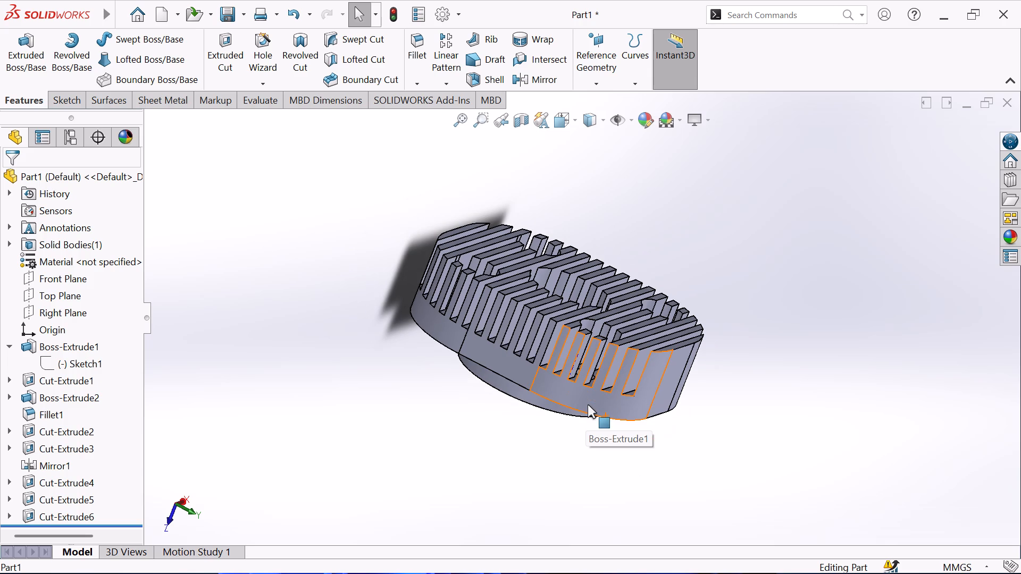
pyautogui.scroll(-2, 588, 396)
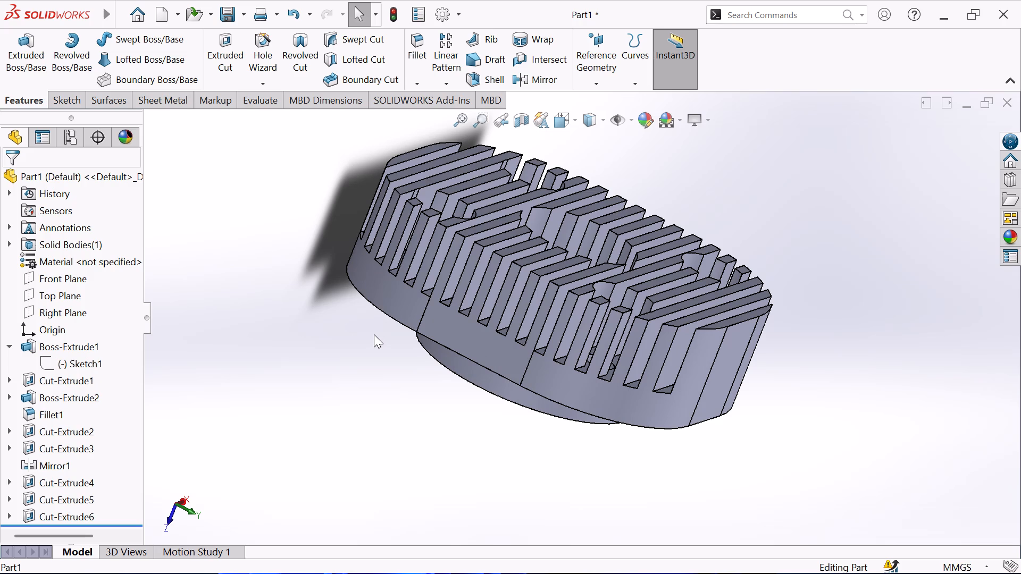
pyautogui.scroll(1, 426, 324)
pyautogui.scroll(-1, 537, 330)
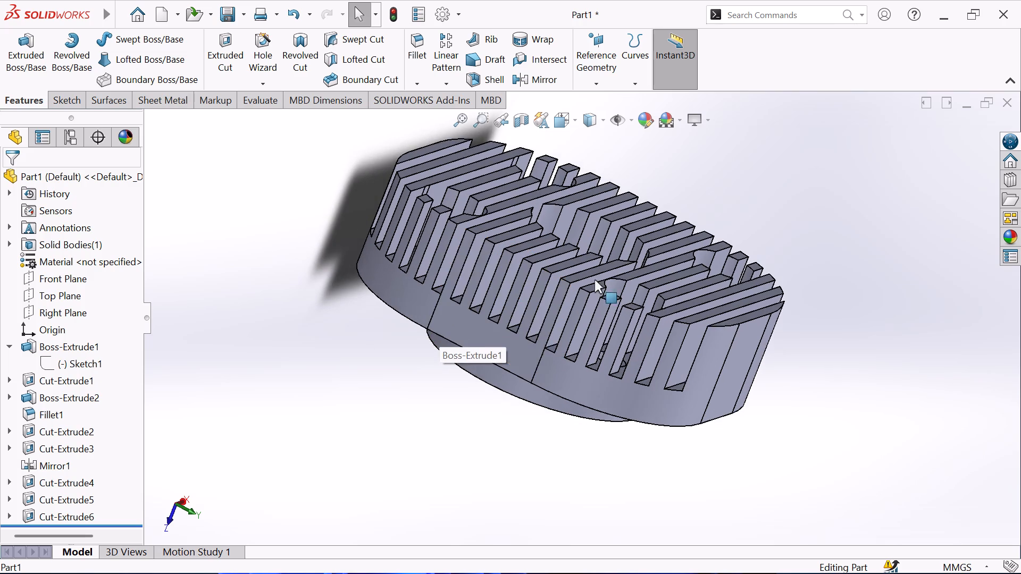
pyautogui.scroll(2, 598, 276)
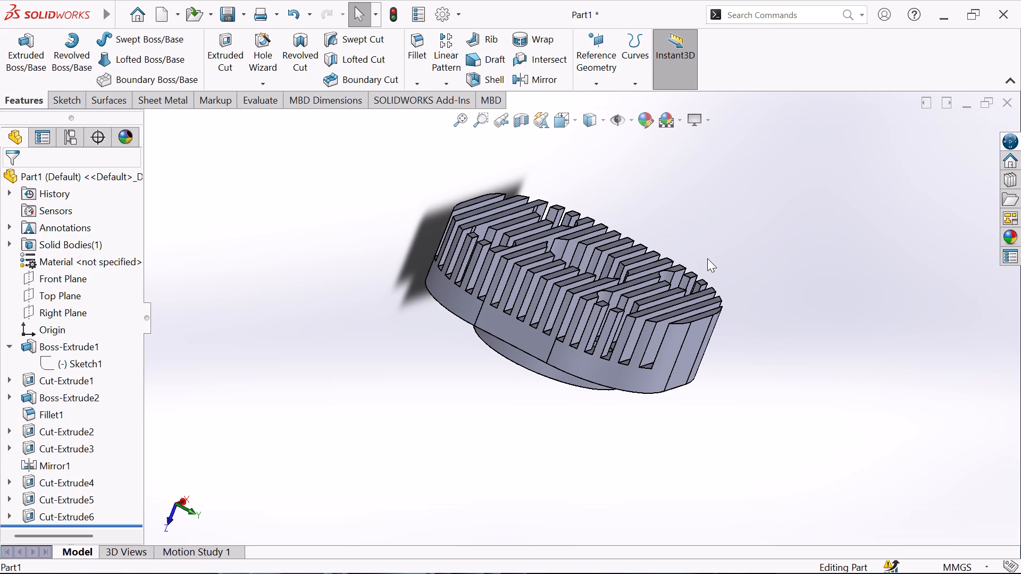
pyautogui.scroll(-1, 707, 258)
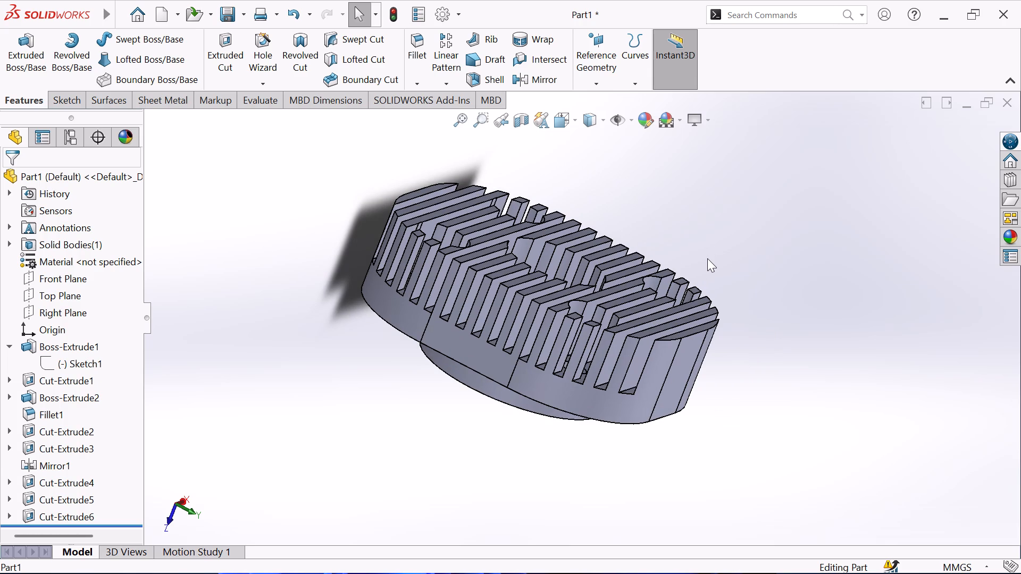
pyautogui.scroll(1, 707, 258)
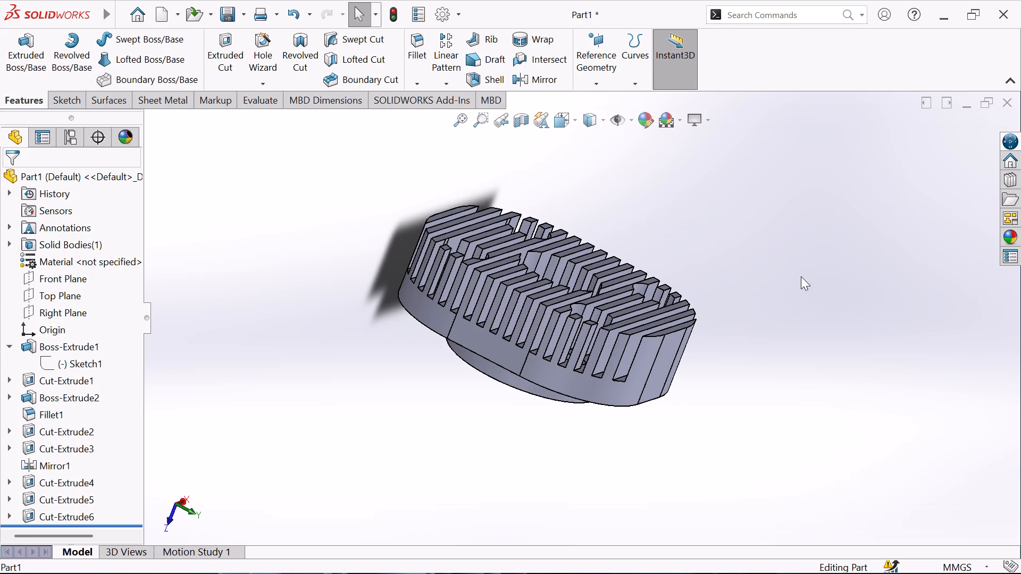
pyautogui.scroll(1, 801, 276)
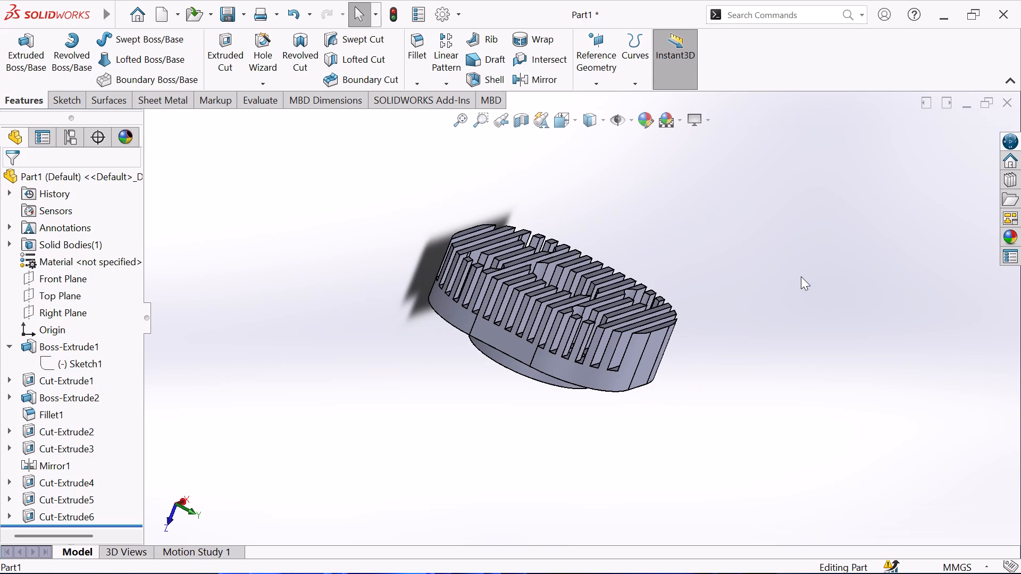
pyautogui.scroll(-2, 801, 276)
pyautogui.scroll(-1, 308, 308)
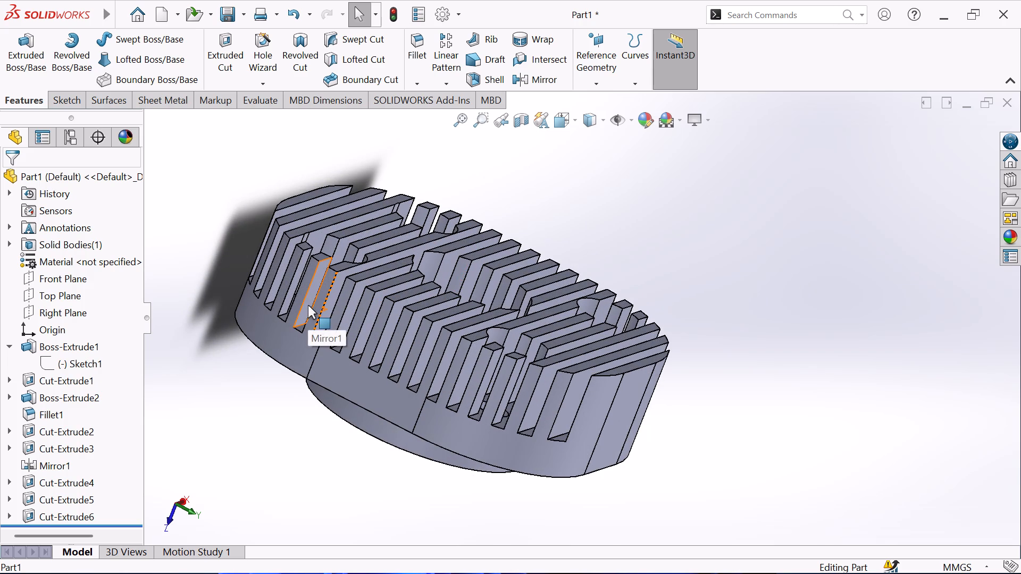
# Examine the slotted side walls, the flange underside and the stepped boss of the finned block from low side angles.
pyautogui.scroll(1, 308, 304)
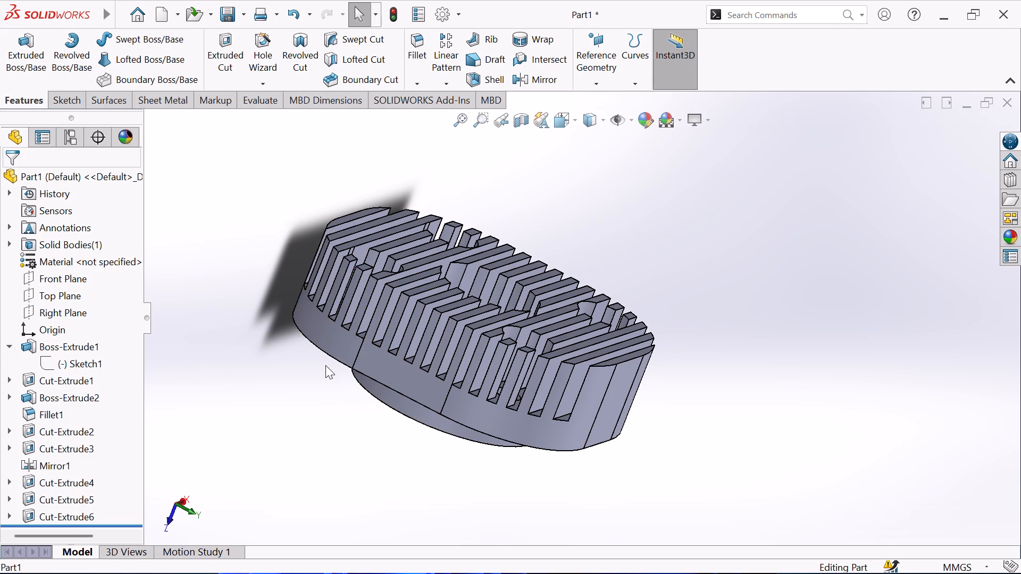
pyautogui.scroll(-1, 325, 368)
pyautogui.scroll(1, 283, 294)
pyautogui.moveTo(283, 294); pyautogui.dragTo(329, 325, button='middle')
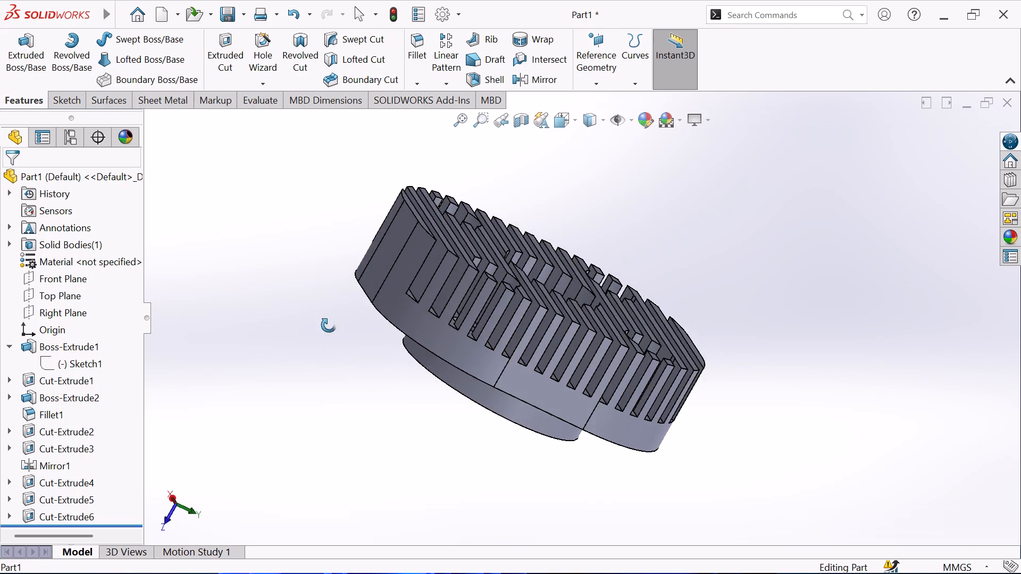
pyautogui.moveTo(329, 325); pyautogui.dragTo(335, 334, button='middle')
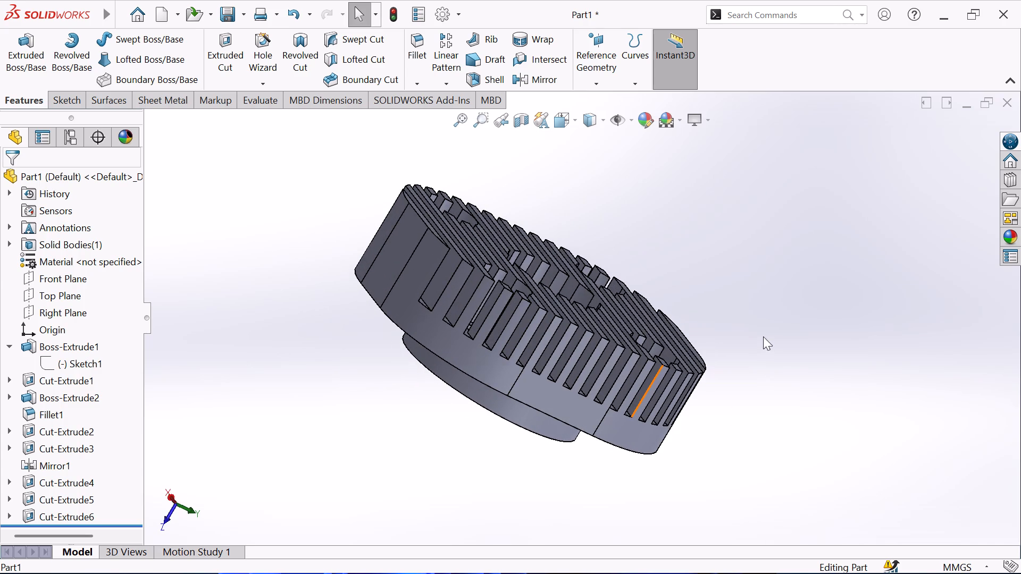
pyautogui.moveTo(763, 336); pyautogui.dragTo(752, 256, button='middle')
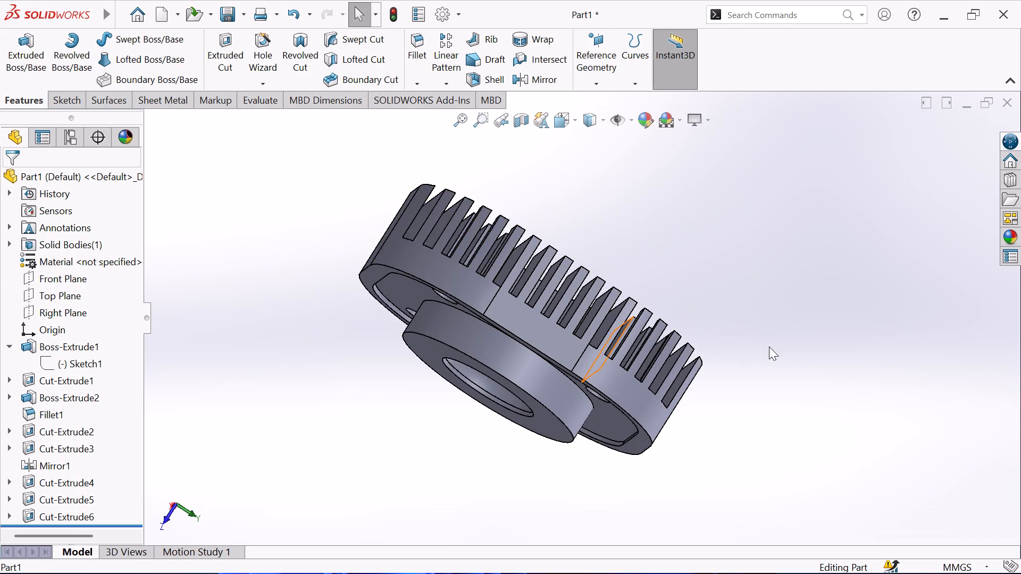
pyautogui.moveTo(772, 329); pyautogui.dragTo(778, 276, button='middle')
pyautogui.moveTo(788, 301); pyautogui.dragTo(665, 202, button='middle')
pyautogui.moveTo(663, 243); pyautogui.dragTo(619, 111, button='middle')
pyautogui.moveTo(487, 196); pyautogui.dragTo(472, 170, button='middle')
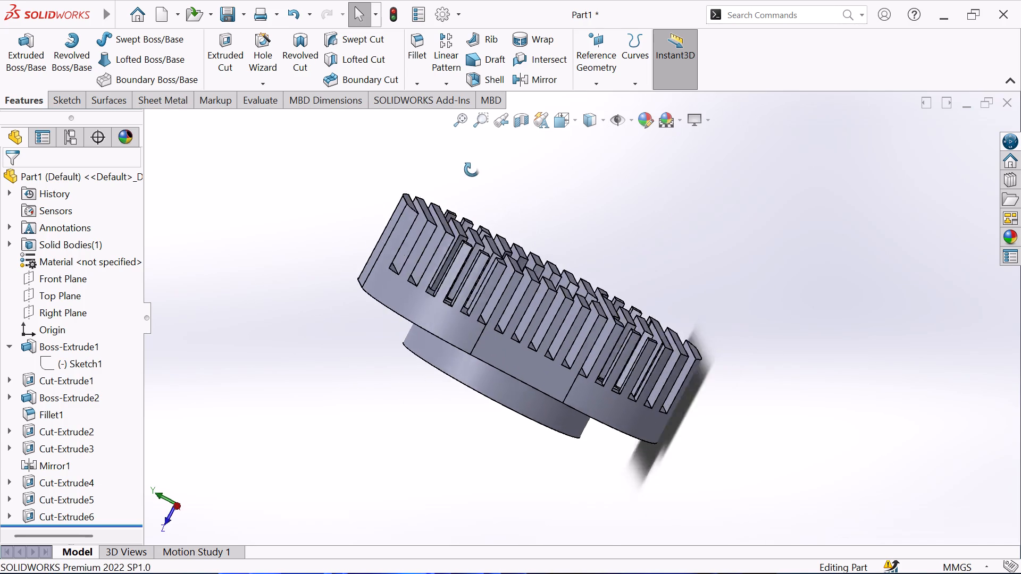
pyautogui.moveTo(472, 170); pyautogui.dragTo(470, 168, button='middle')
pyautogui.moveTo(611, 227); pyautogui.dragTo(621, 214, button='middle')
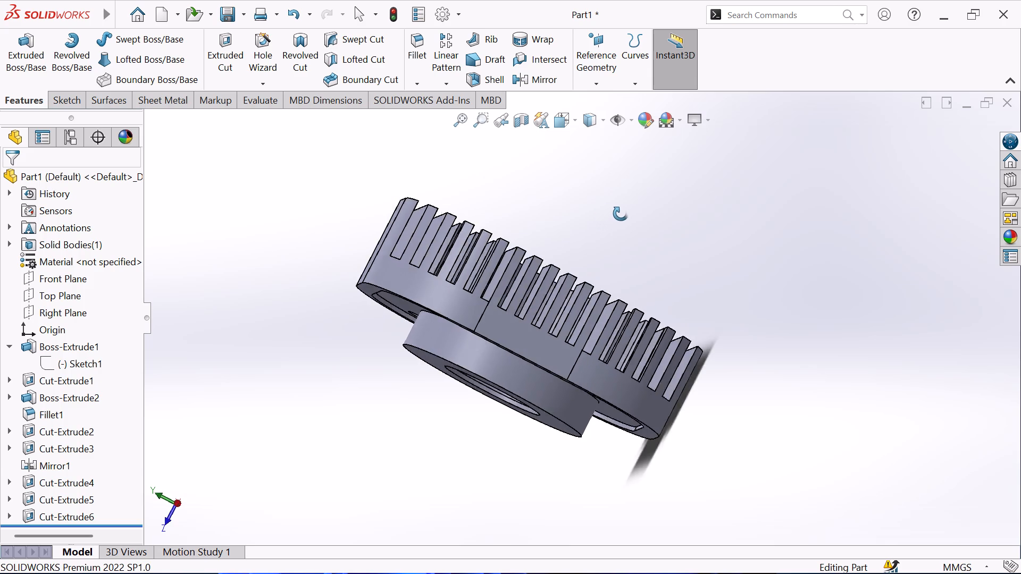
pyautogui.moveTo(621, 214); pyautogui.dragTo(583, 280, button='middle')
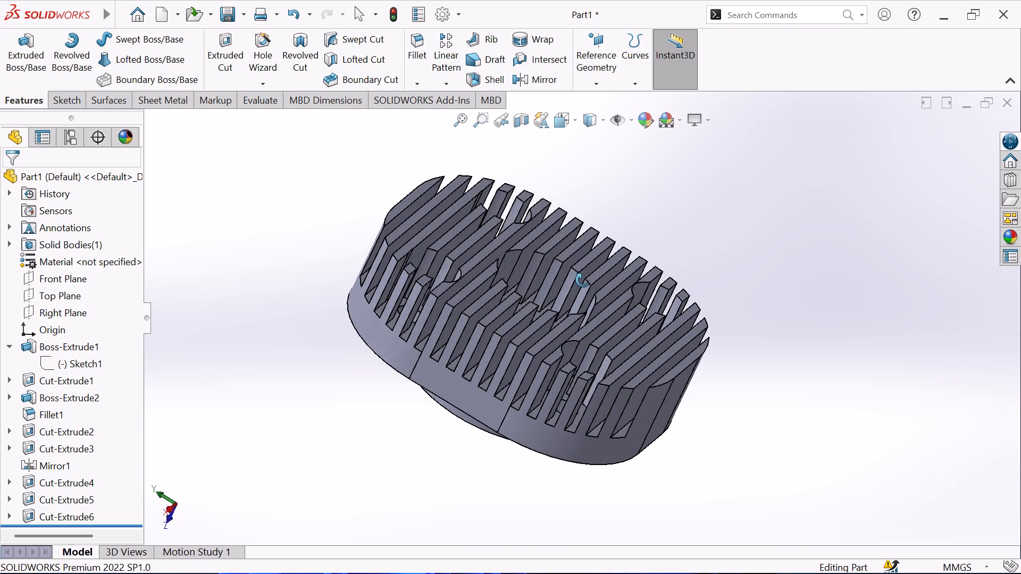
# Examine the fin face around the central bore and the four bolt-hole recesses, including the recess floor around the bore.
pyautogui.moveTo(583, 280); pyautogui.dragTo(538, 364, button='middle')
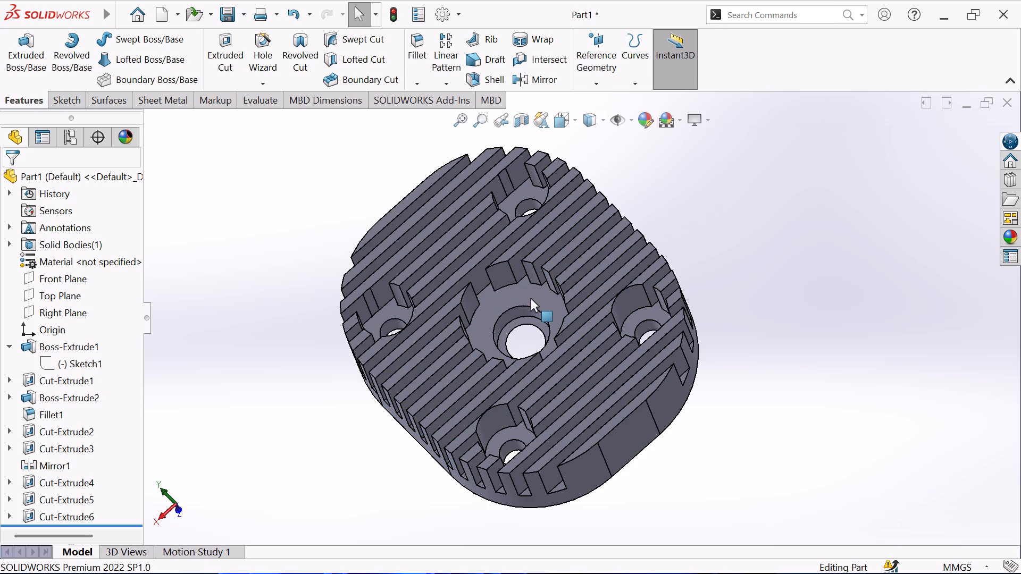
pyautogui.moveTo(754, 228); pyautogui.dragTo(793, 187, button='middle')
pyautogui.moveTo(766, 213); pyautogui.dragTo(747, 177, button='middle')
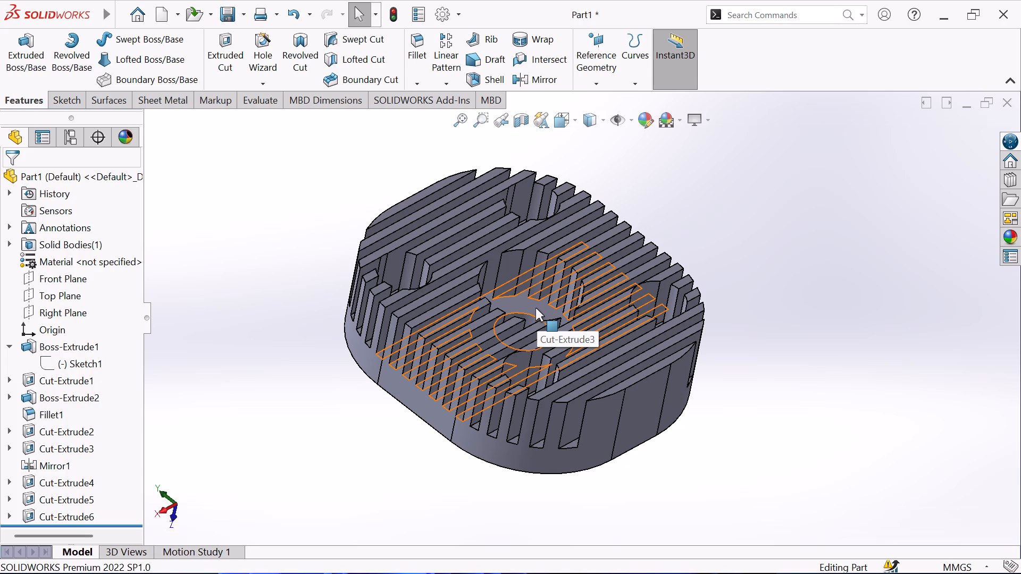
pyautogui.click(520, 303)
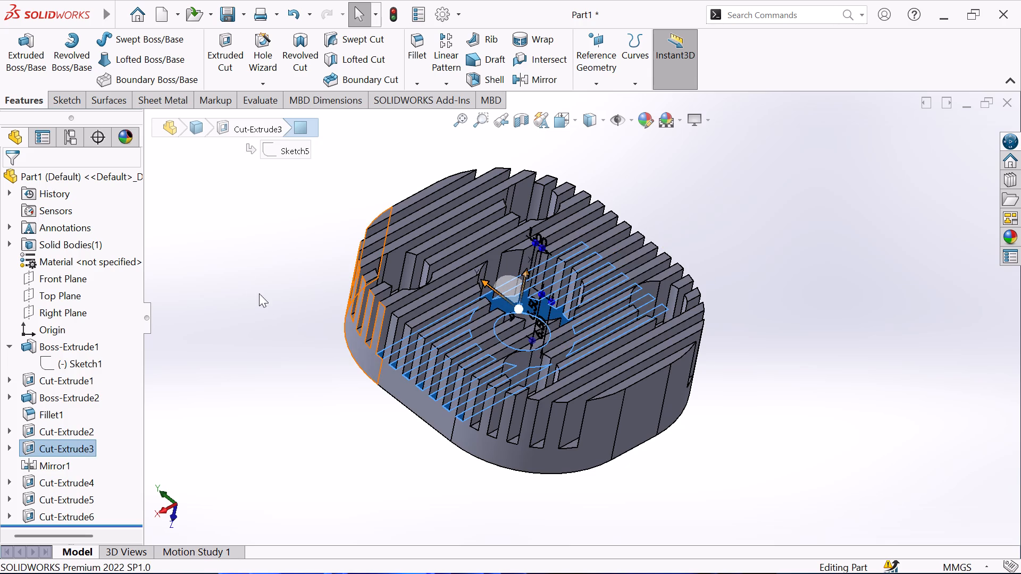
pyautogui.rightClick(242, 265)
pyautogui.click(222, 257)
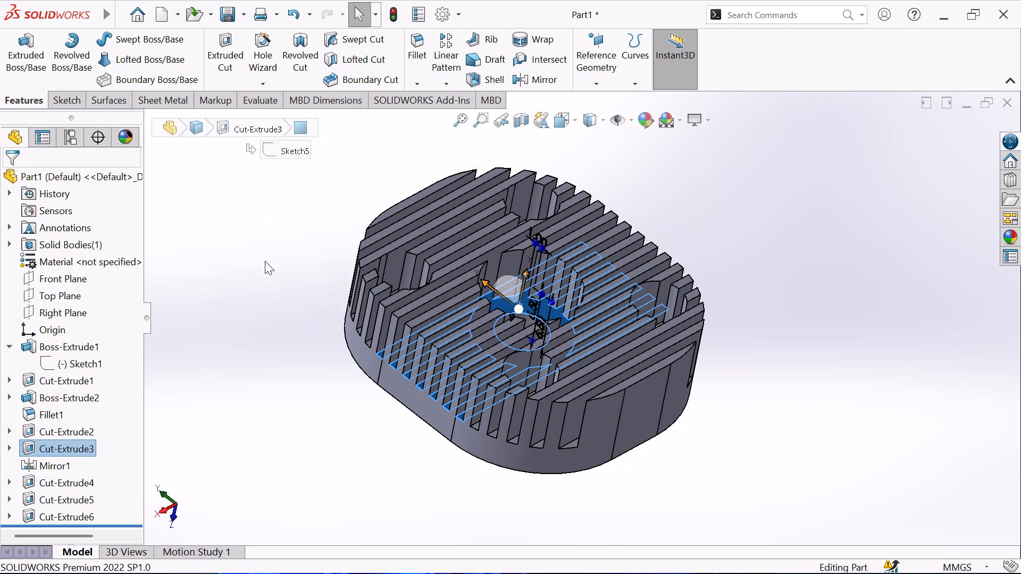
pyautogui.scroll(-1, 409, 286)
pyautogui.moveTo(327, 274); pyautogui.dragTo(280, 387, button='middle')
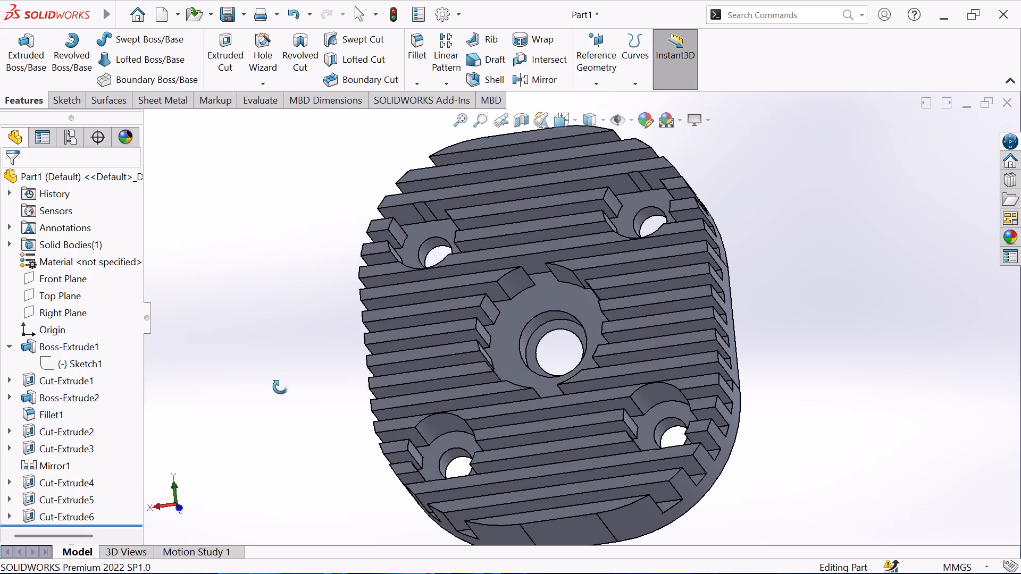
pyautogui.moveTo(280, 387); pyautogui.dragTo(282, 396, button='middle')
pyautogui.moveTo(297, 345); pyautogui.dragTo(301, 384, button='middle')
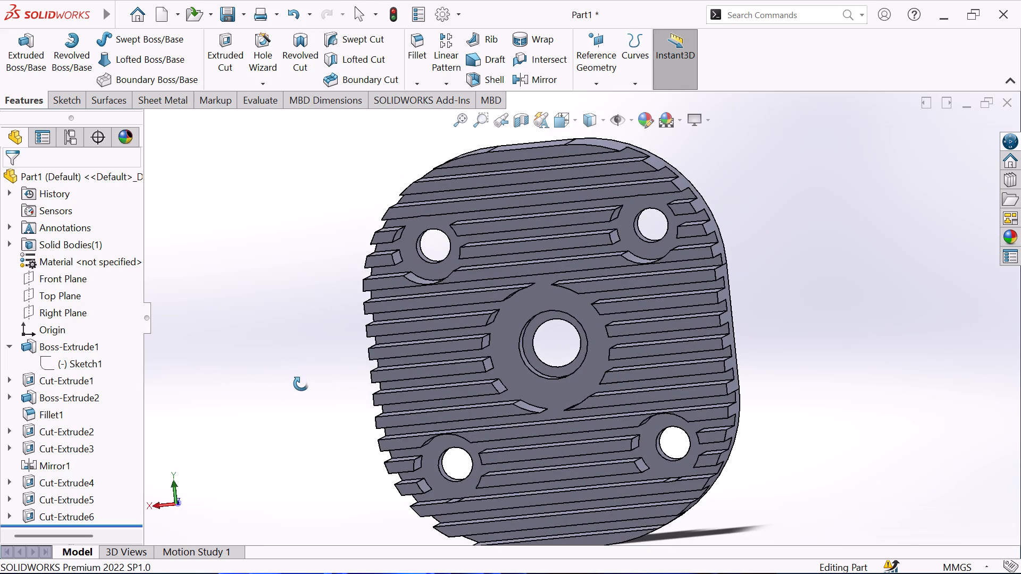
pyautogui.moveTo(301, 384); pyautogui.dragTo(304, 302, button='middle')
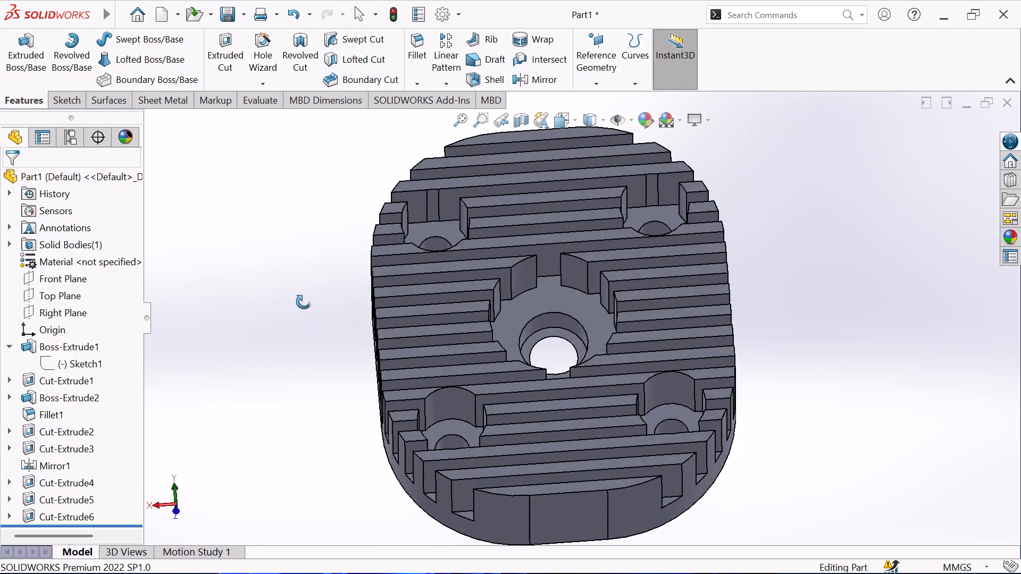
pyautogui.moveTo(304, 302); pyautogui.dragTo(264, 265, button='middle')
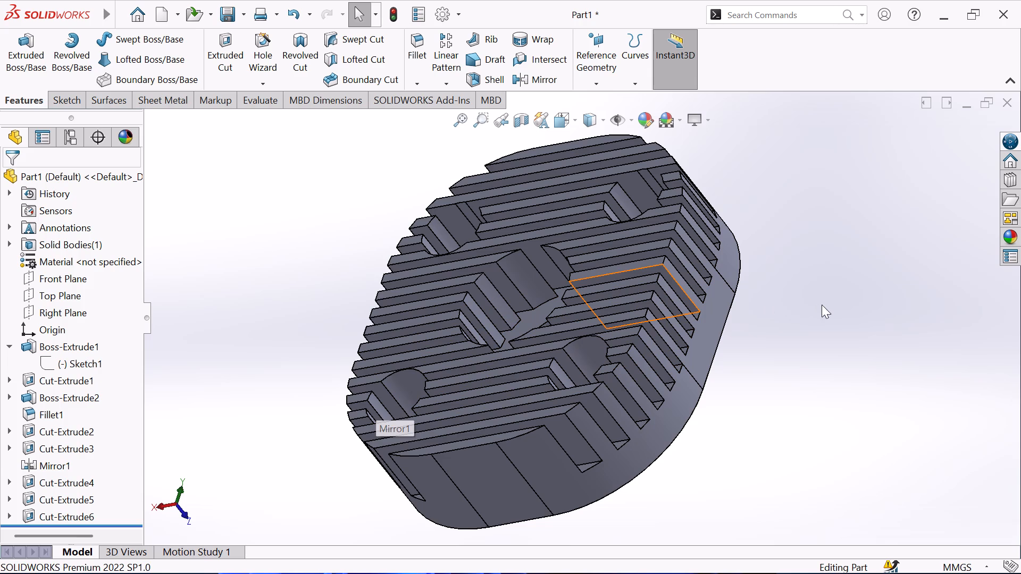
# Examine the fin heights, slot depths and recess walls around the central bore from shallow oblique angles.
pyautogui.moveTo(833, 297); pyautogui.dragTo(881, 265, button='middle')
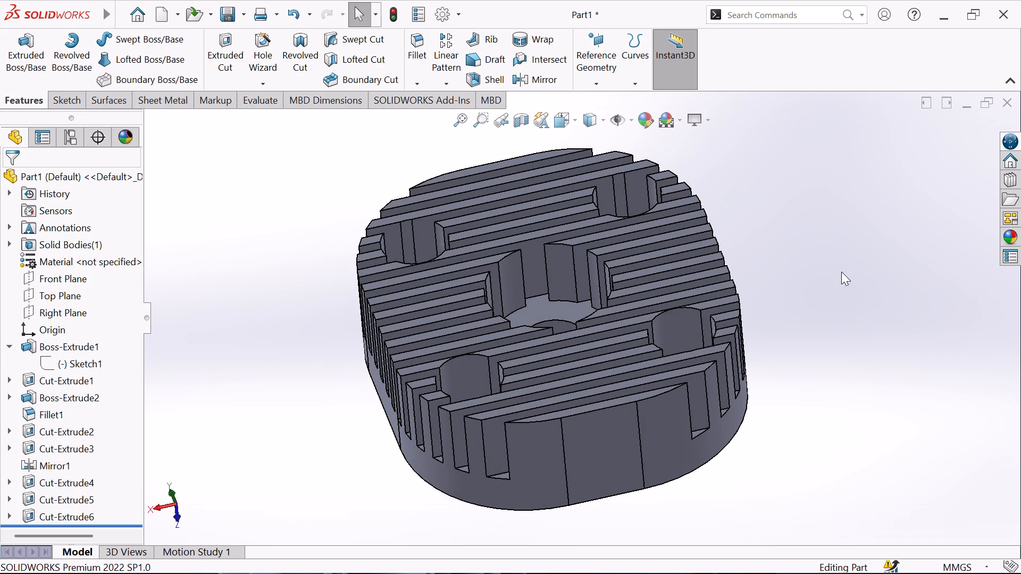
pyautogui.moveTo(840, 262); pyautogui.dragTo(832, 210, button='middle')
pyautogui.scroll(-3, 656, 232)
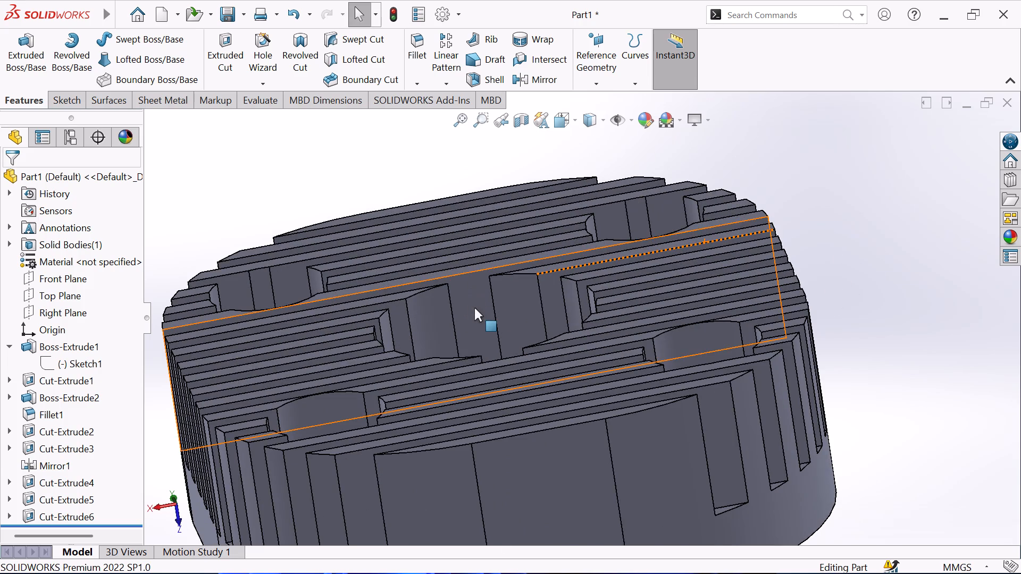
pyautogui.scroll(3, 475, 308)
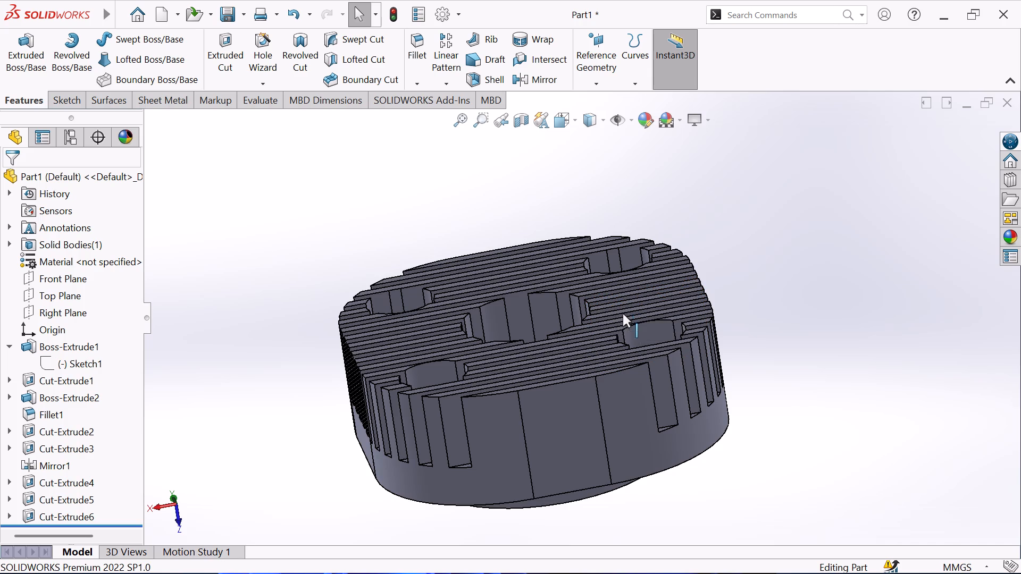
pyautogui.scroll(-2, 510, 354)
pyautogui.scroll(3, 570, 419)
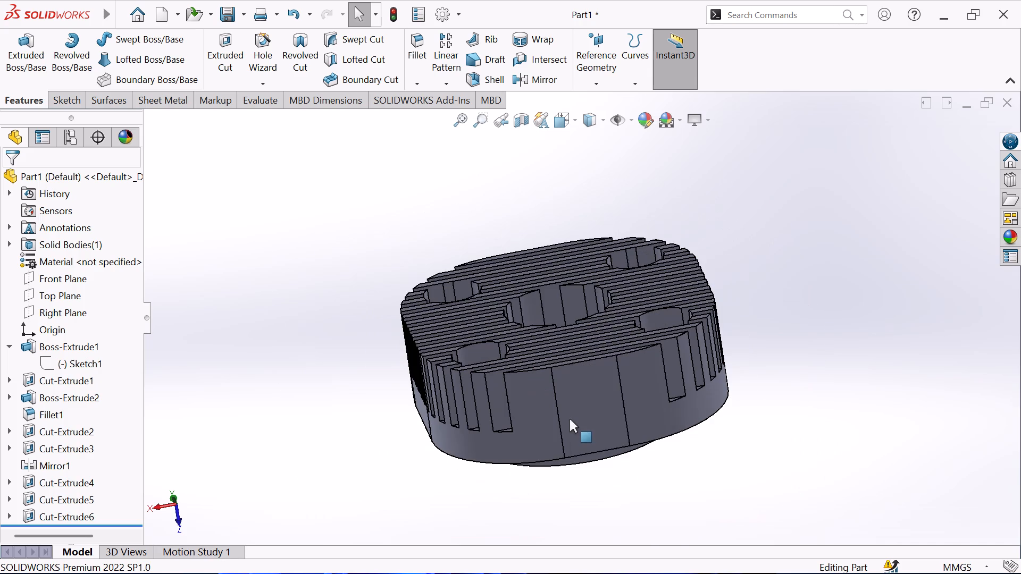
pyautogui.scroll(-2, 552, 300)
pyautogui.moveTo(559, 292); pyautogui.dragTo(622, 312, button='middle')
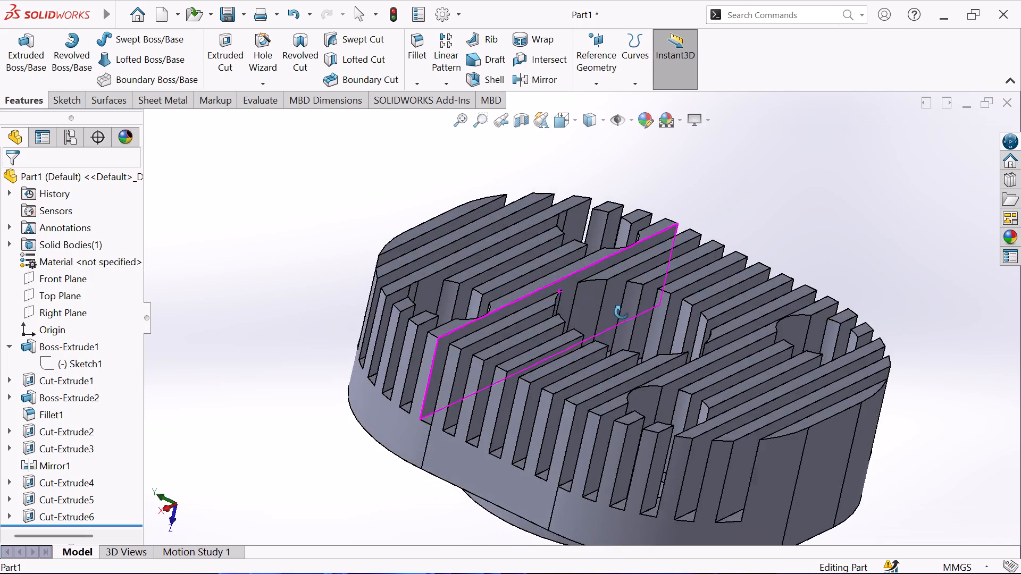
pyautogui.moveTo(622, 312); pyautogui.dragTo(621, 357, button='middle')
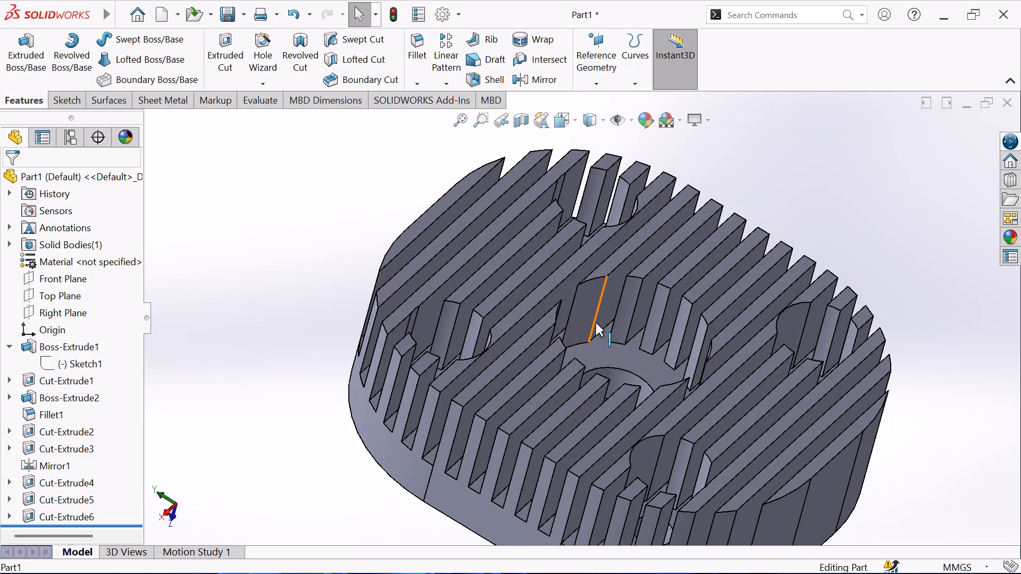
pyautogui.moveTo(595, 314); pyautogui.dragTo(651, 345, button='middle')
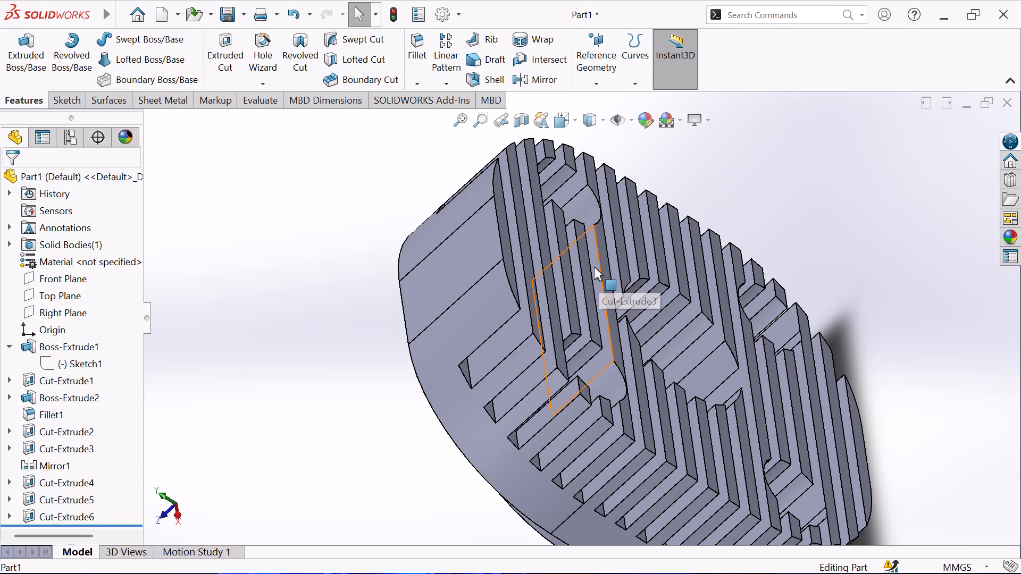
# Save the part in the project in solidworks folder under the file name engine head.
pyautogui.hotkey('ctrl', 's')
pyautogui.scroll(1, 583, 271)
pyautogui.scroll(-1, 574, 273)
pyautogui.scroll(1, 555, 275)
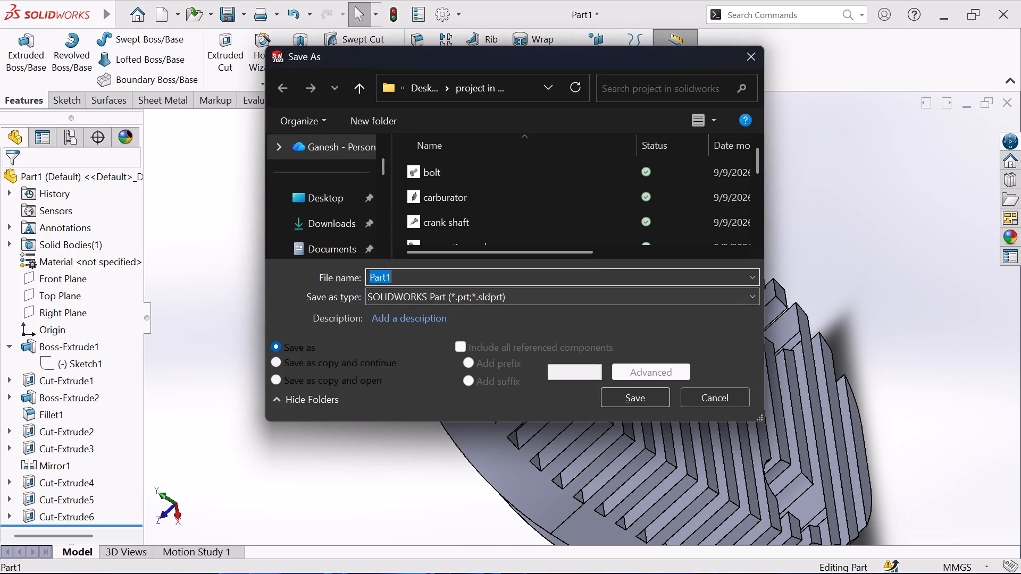
pyautogui.click(496, 279)
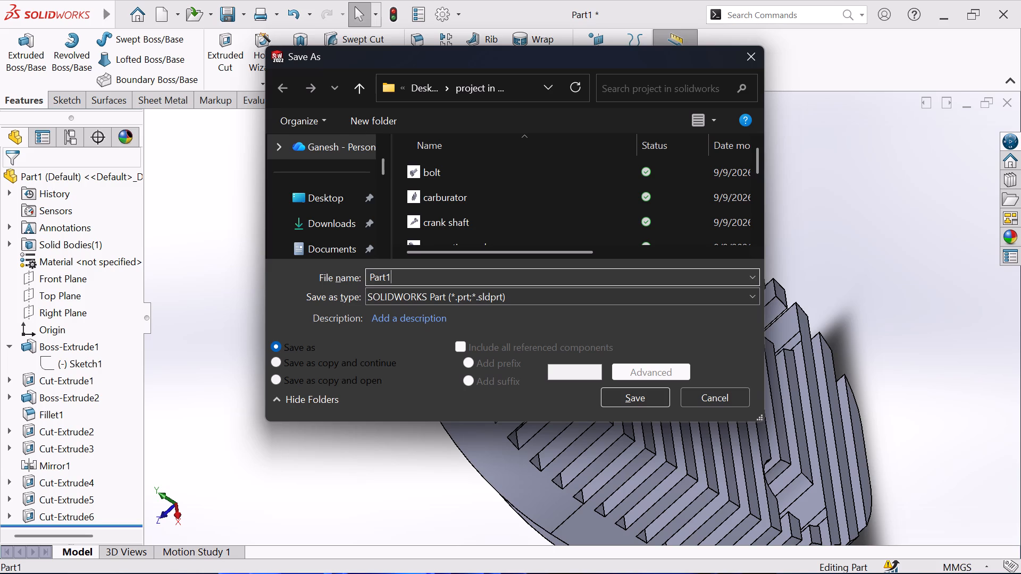
pyautogui.write('engine')
pyautogui.press('space')
pyautogui.press('BackSpace')
pyautogui.press('BackSpace')
pyautogui.press('BackSpace')
pyautogui.press('BackSpace')
pyautogui.press('BackSpace')
pyautogui.press('BackSpace')
pyautogui.press('BackSpace')
pyautogui.press('BackSpace')
pyautogui.press('BackSpace')
pyautogui.press('BackSpace')
pyautogui.press('BackSpace')
pyautogui.press('BackSpace')
pyautogui.press('BackSpace')
pyautogui.press('BackSpace')
pyautogui.press('BackSpace')
pyautogui.press('BackSpace')
pyautogui.press('BackSpace')
pyautogui.press('BackSpace')
pyautogui.press('BackSpace')
pyautogui.press('BackSpace')
pyautogui.write('engine head')
pyautogui.press('space')
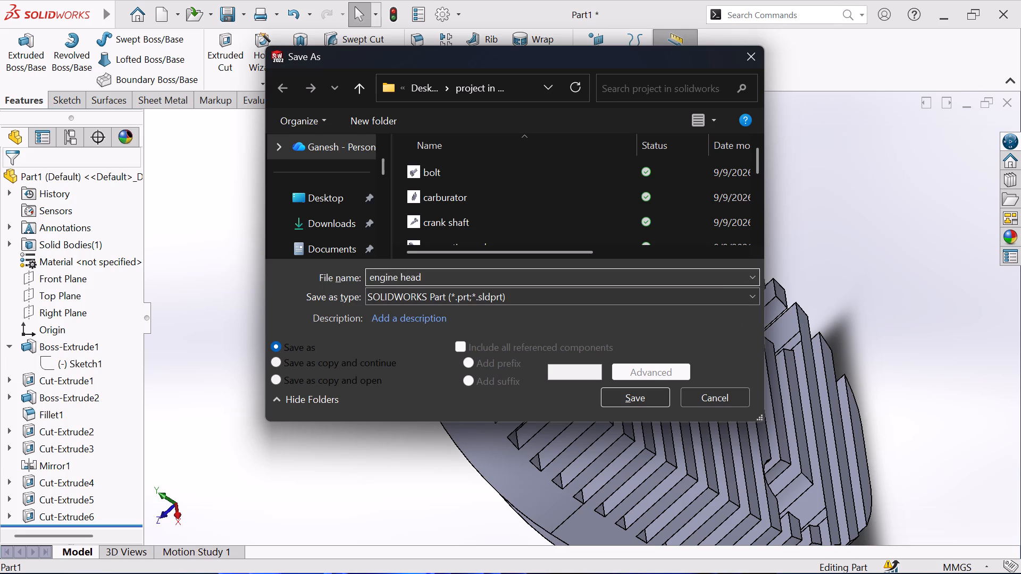
pyautogui.press('Return')
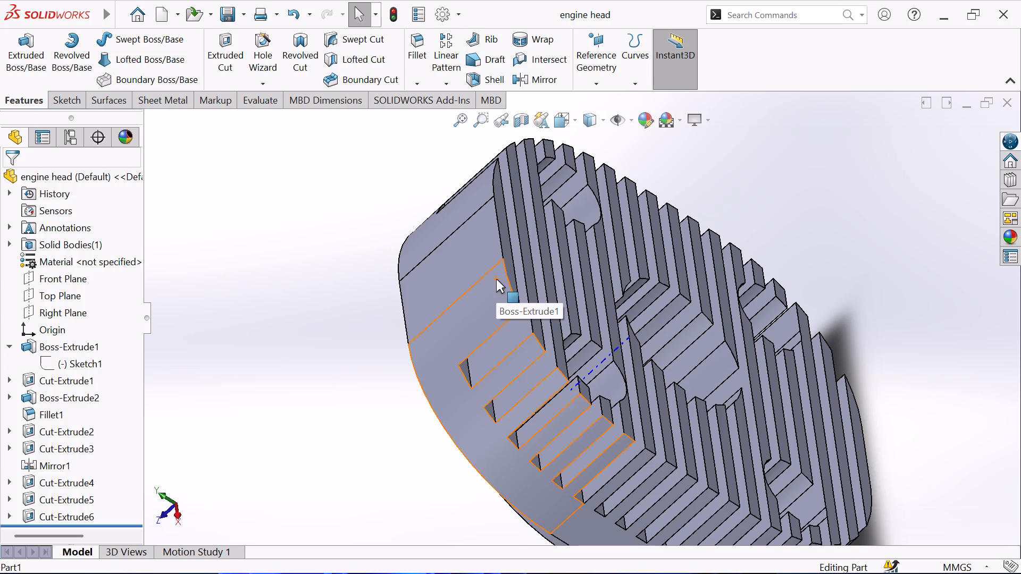
# Examine the whole saved engine head, comparing the flange and boss side with the finned side.
pyautogui.scroll(2, 553, 366)
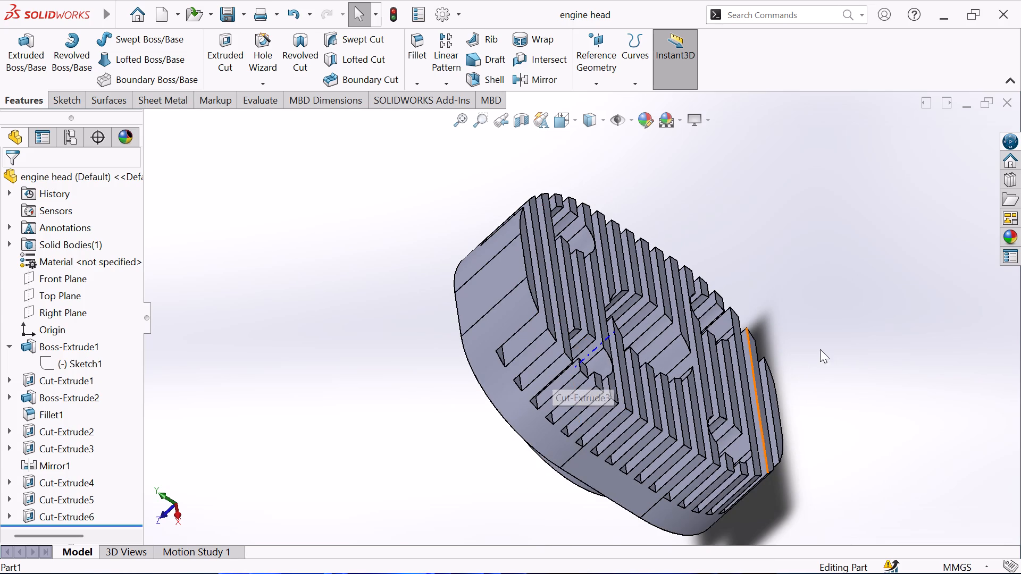
pyautogui.moveTo(820, 344); pyautogui.dragTo(560, 349, button='middle')
pyautogui.scroll(4, 595, 350)
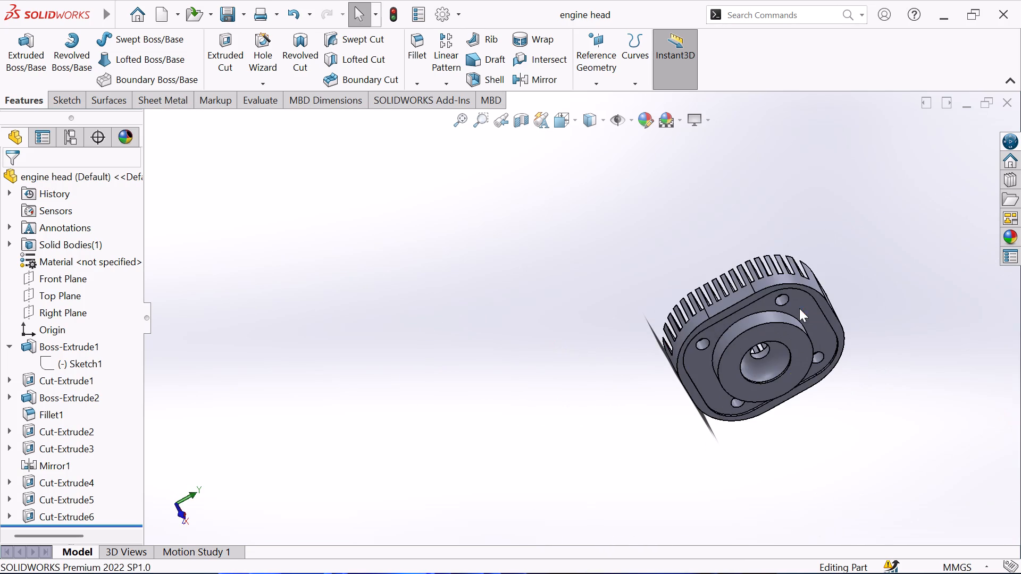
pyautogui.moveTo(805, 266); pyautogui.dragTo(780, 181, button='middle')
pyautogui.scroll(1, 780, 181)
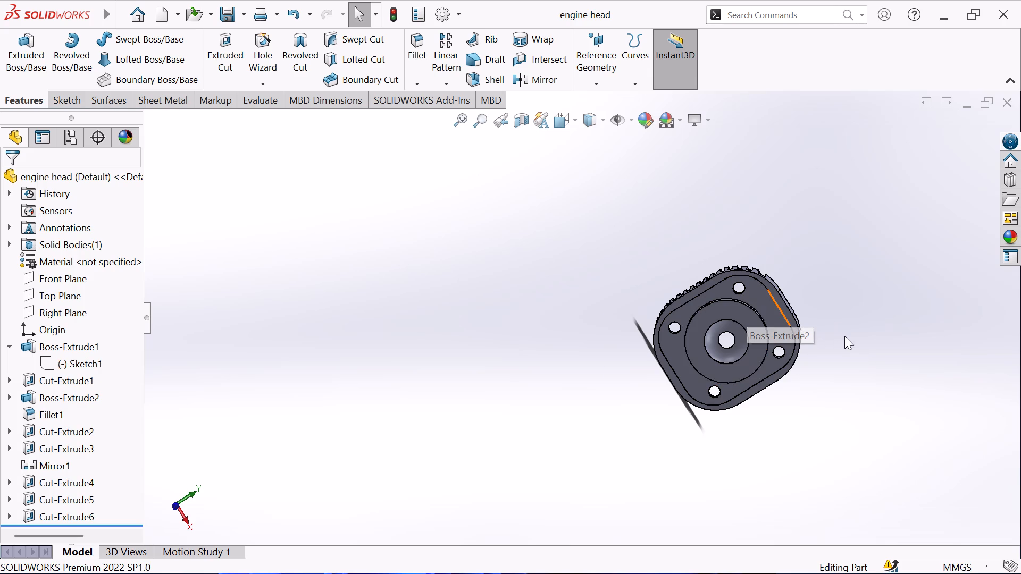
pyautogui.scroll(-2, 845, 336)
pyautogui.moveTo(792, 311); pyautogui.dragTo(565, 401, button='middle')
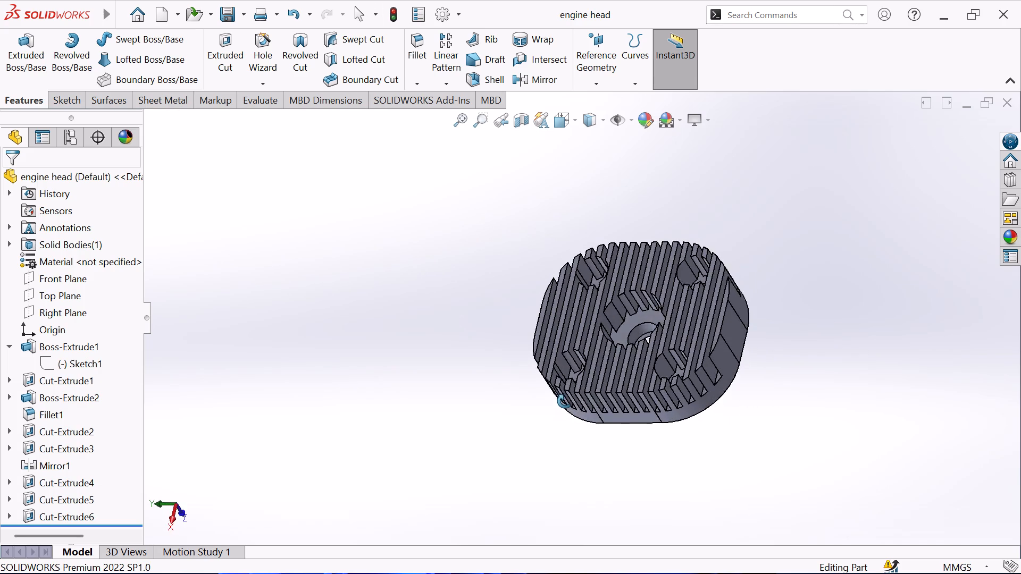
pyautogui.moveTo(565, 401); pyautogui.dragTo(565, 221, button='middle')
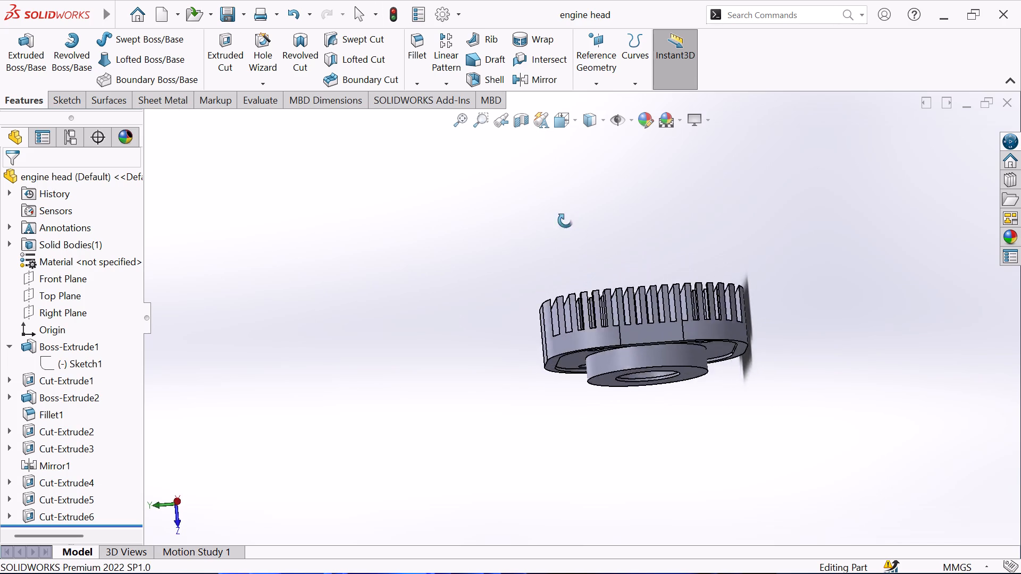
pyautogui.moveTo(565, 221); pyautogui.dragTo(543, 175, button='middle')
pyautogui.moveTo(482, 271); pyautogui.dragTo(545, 184, button='middle')
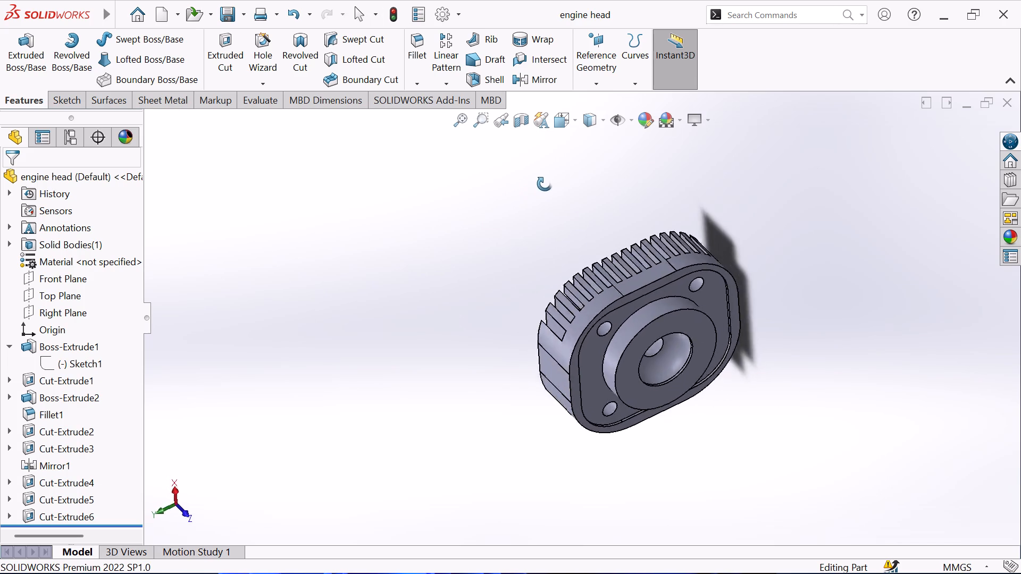
pyautogui.moveTo(545, 184); pyautogui.dragTo(739, 221, button='middle')
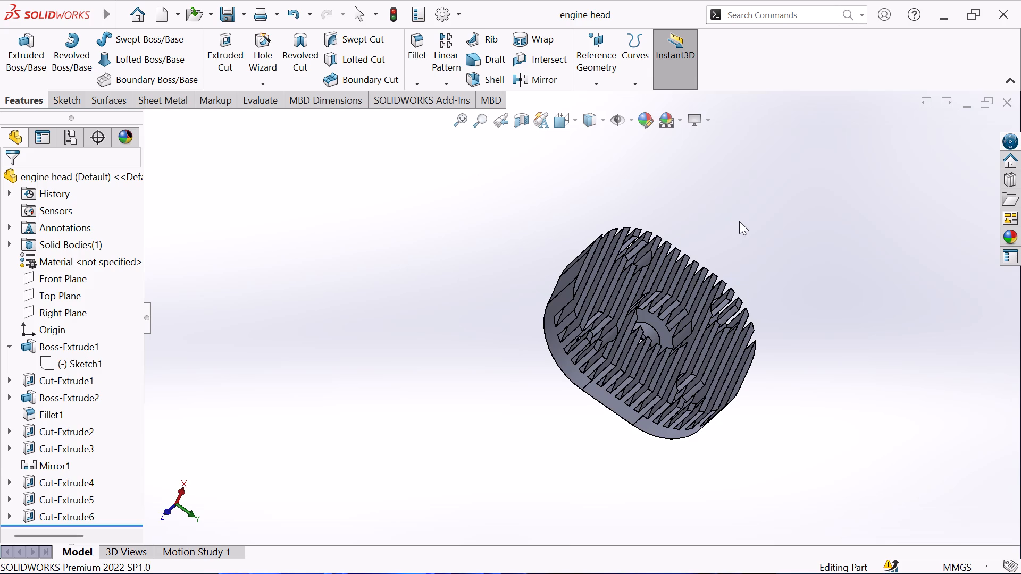
pyautogui.scroll(-1, 738, 235)
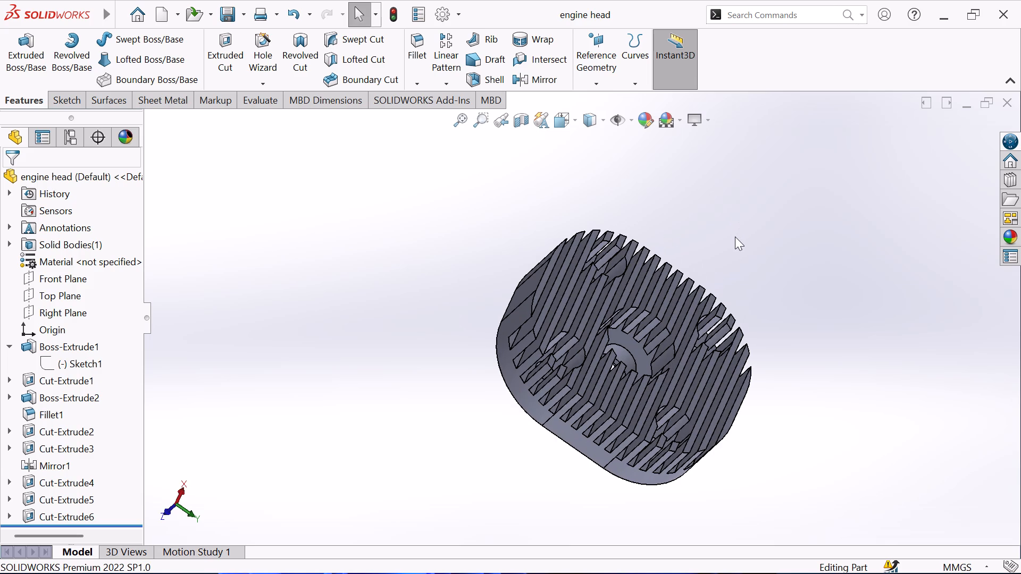
# Examine the engine head's finned face, central bore, bolt-hole recesses and rounded outer wall from side and face-on angles.
pyautogui.moveTo(734, 237); pyautogui.dragTo(588, 430, button='middle')
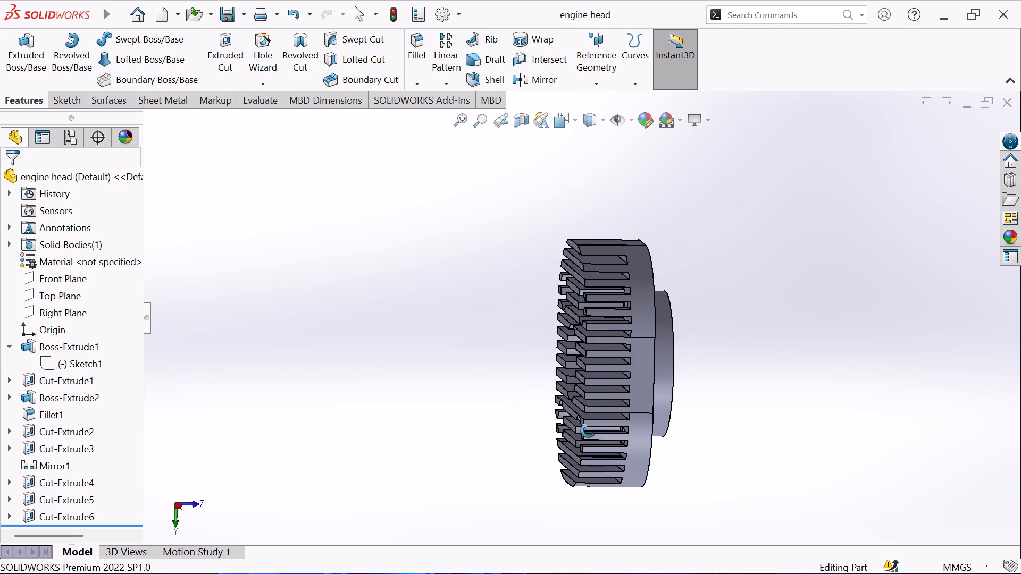
pyautogui.moveTo(588, 430); pyautogui.dragTo(644, 447, button='middle')
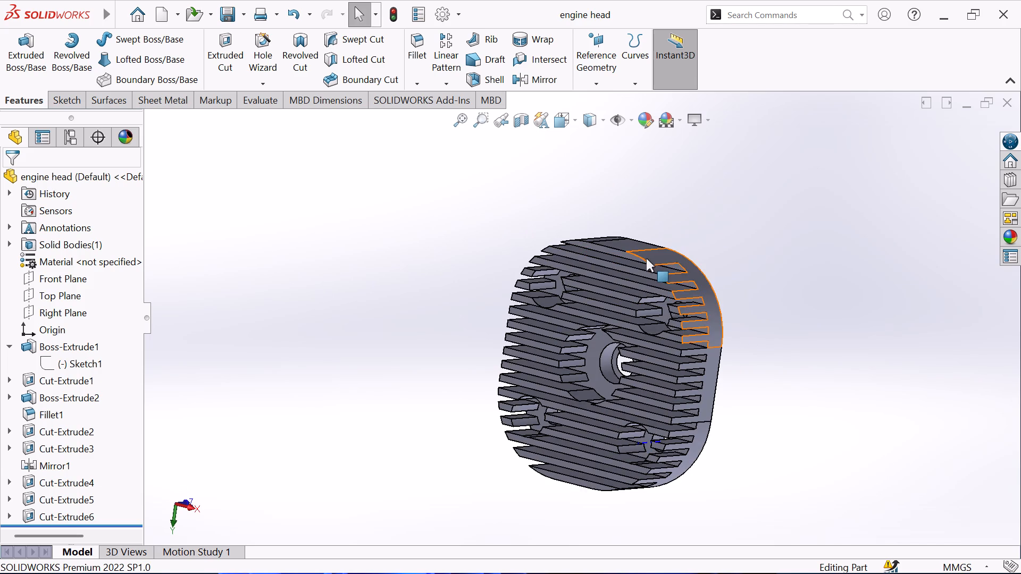
pyautogui.click(641, 258)
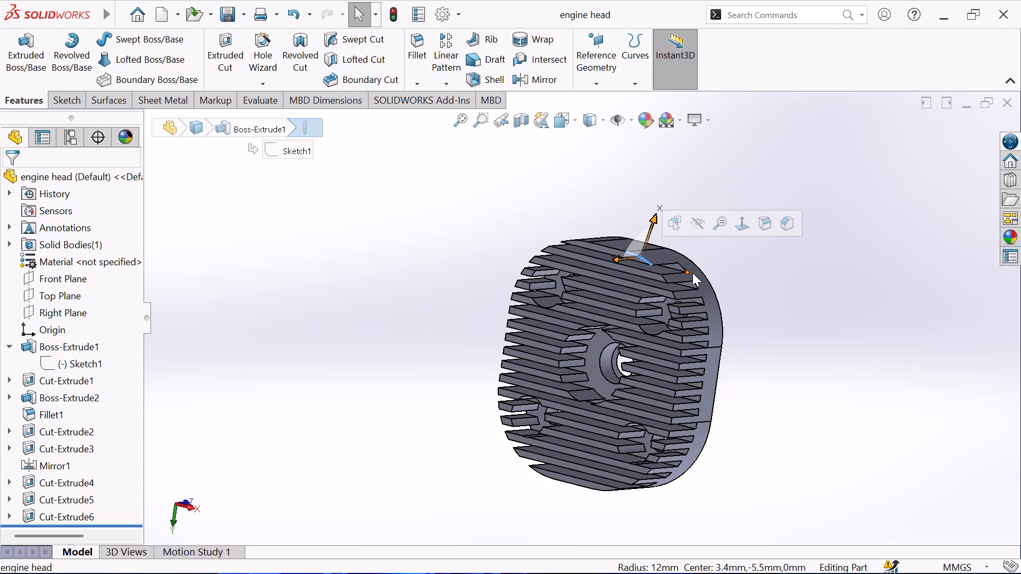
pyautogui.press('Escape')
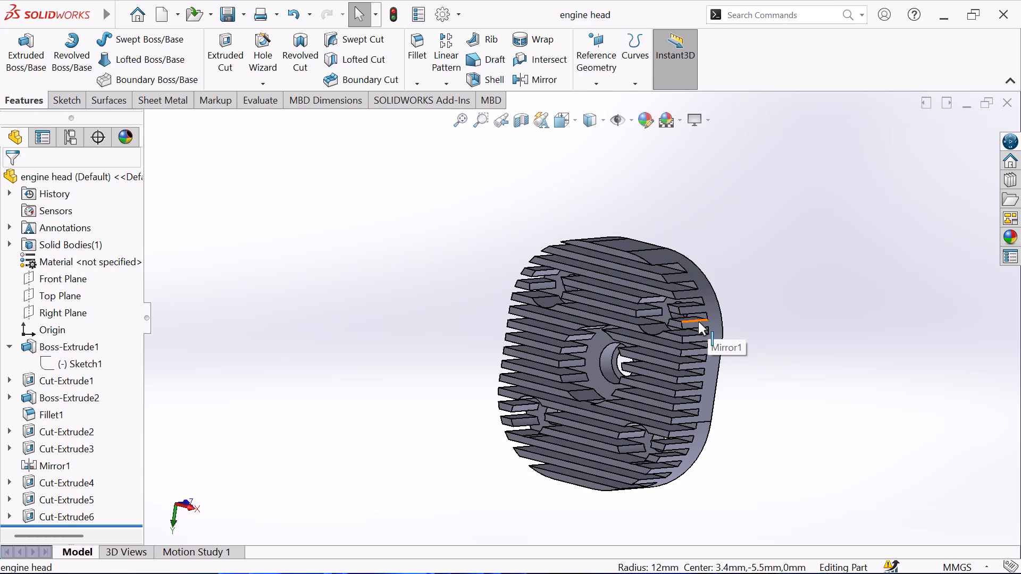
pyautogui.scroll(2, 700, 321)
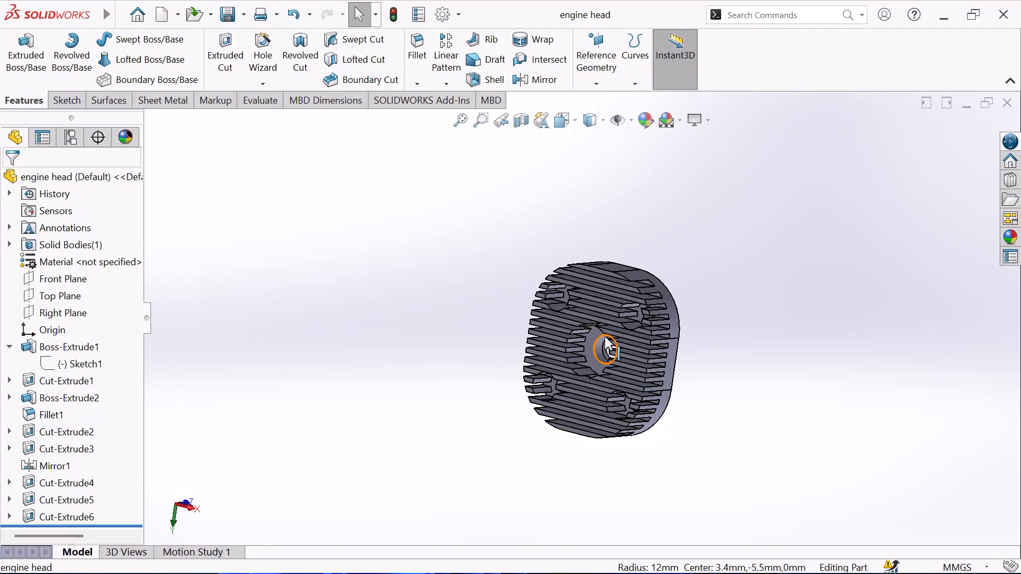
pyautogui.scroll(-2, 599, 337)
pyautogui.moveTo(763, 318); pyautogui.dragTo(813, 300, button='middle')
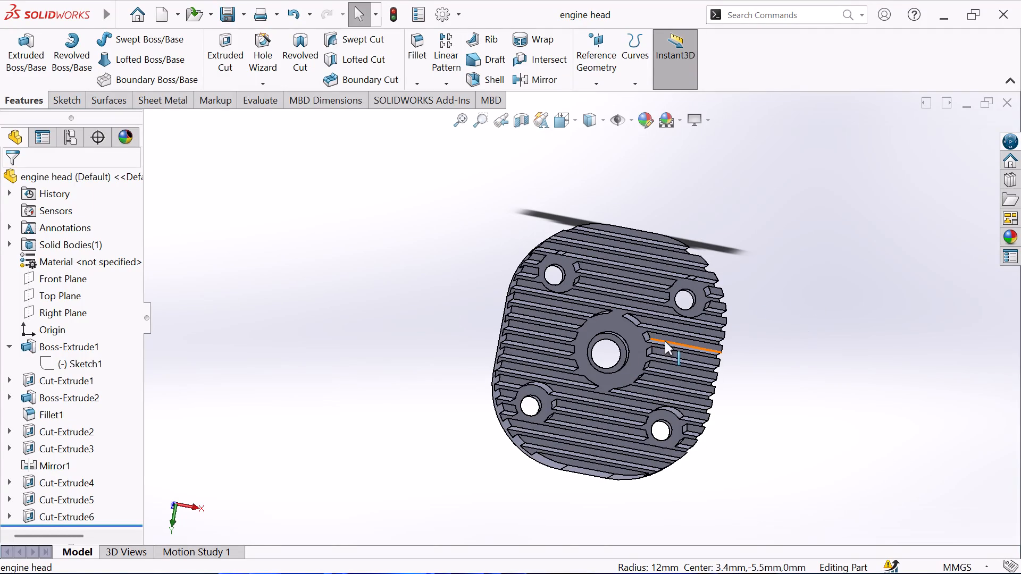
pyautogui.scroll(-1, 659, 341)
pyautogui.moveTo(439, 304); pyautogui.dragTo(455, 224, button='middle')
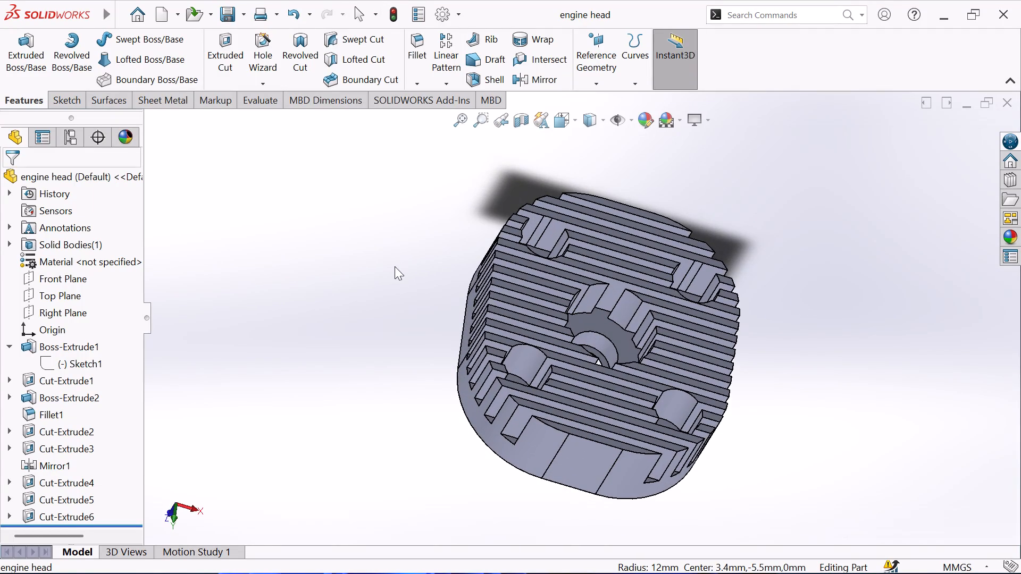
# Examine the engine head's side profile, comparing the fin slots on the outer wall with the flange and boss.
pyautogui.moveTo(391, 267); pyautogui.dragTo(371, 210, button='middle')
pyautogui.moveTo(371, 258); pyautogui.dragTo(399, 199, button='middle')
pyautogui.moveTo(400, 247); pyautogui.dragTo(413, 211, button='middle')
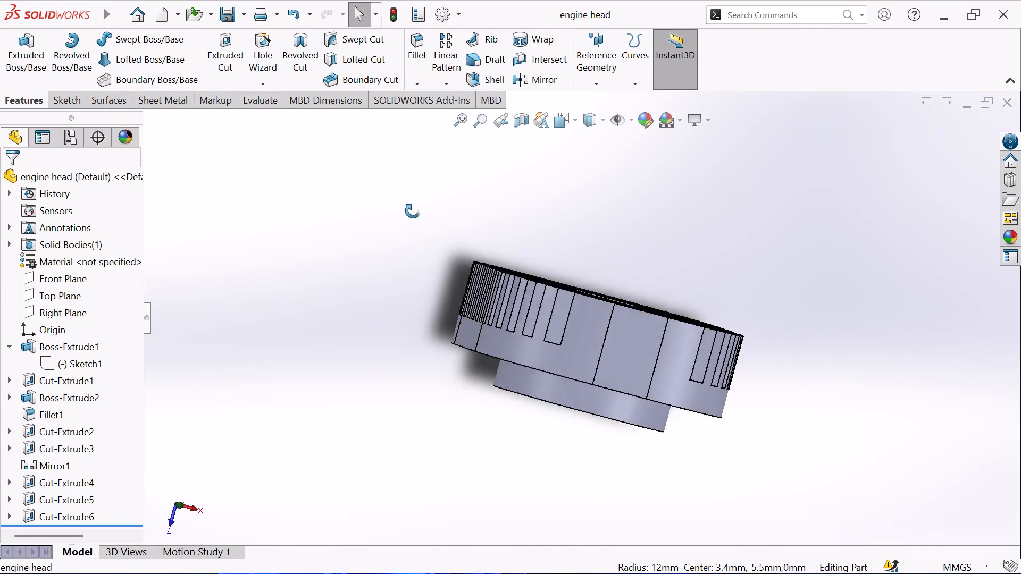
pyautogui.moveTo(413, 211); pyautogui.dragTo(419, 197, button='middle')
pyautogui.moveTo(376, 254); pyautogui.dragTo(389, 209, button='middle')
pyautogui.moveTo(362, 231); pyautogui.dragTo(374, 193, button='middle')
pyautogui.moveTo(366, 213); pyautogui.dragTo(373, 182, button='middle')
pyautogui.moveTo(392, 237); pyautogui.dragTo(403, 226, button='middle')
pyautogui.moveTo(403, 236); pyautogui.dragTo(413, 216, button='middle')
# Examine the fins, slot depths and recesses from the opposite sides of the engine head at oblique angles.
pyautogui.moveTo(786, 252); pyautogui.dragTo(509, 331, button='middle')
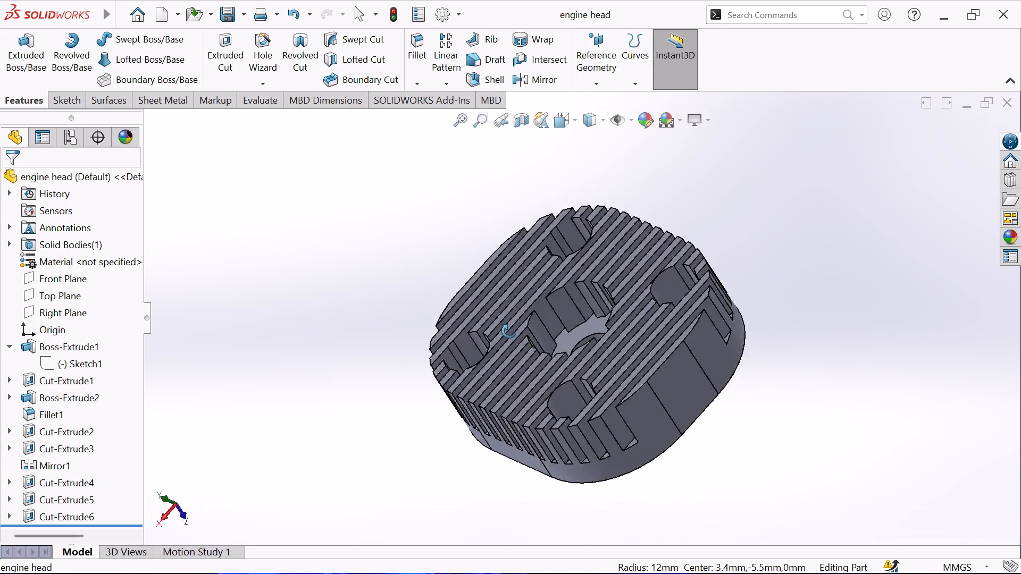
pyautogui.moveTo(509, 331); pyautogui.dragTo(299, 404, button='middle')
pyautogui.moveTo(769, 327); pyautogui.dragTo(681, 286, button='middle')
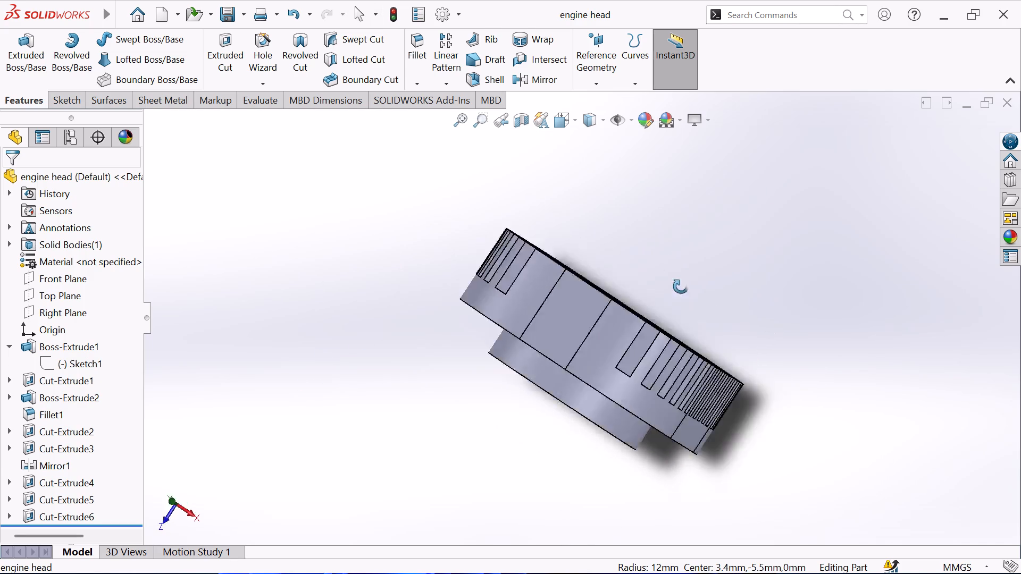
pyautogui.moveTo(681, 286); pyautogui.dragTo(544, 330, button='middle')
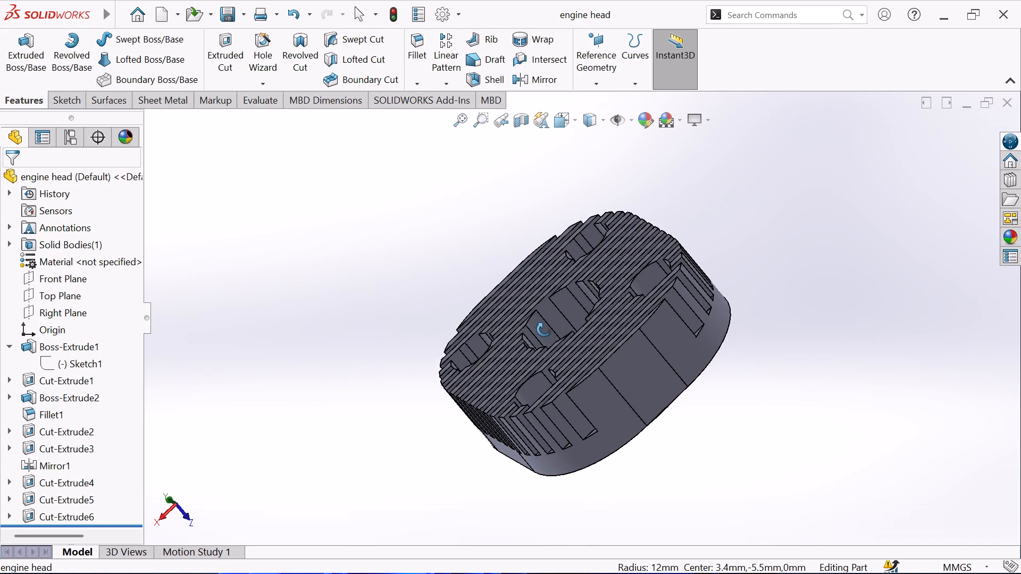
pyautogui.moveTo(544, 330); pyautogui.dragTo(545, 330, button='middle')
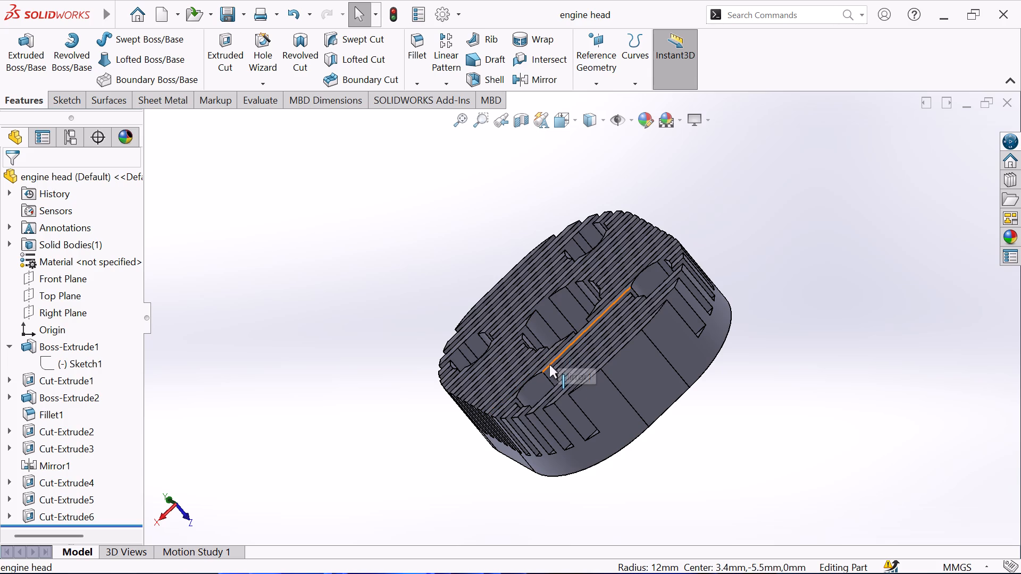
pyautogui.scroll(1, 553, 362)
pyautogui.scroll(-1, 574, 327)
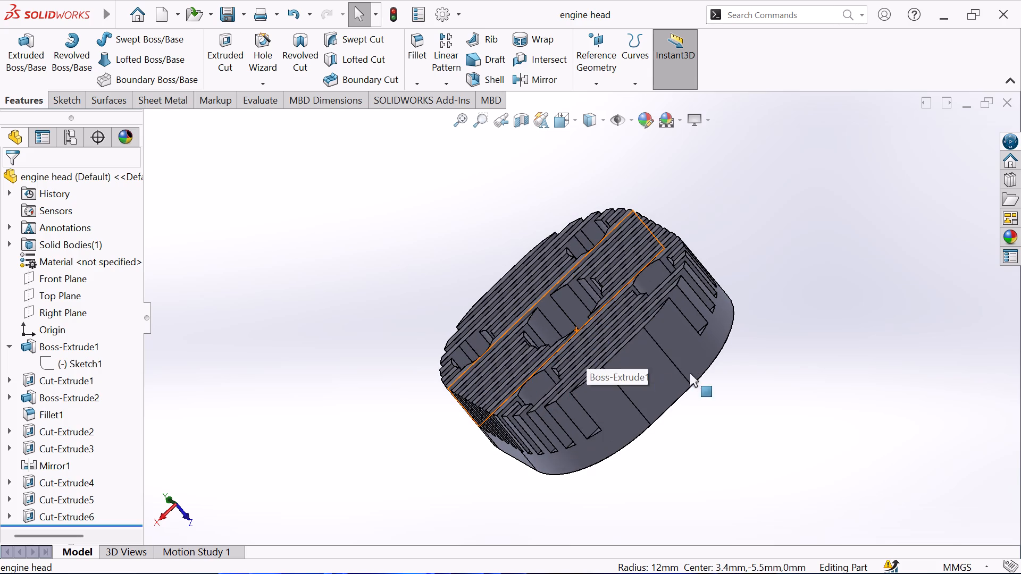
pyautogui.moveTo(724, 373); pyautogui.dragTo(804, 360, button='middle')
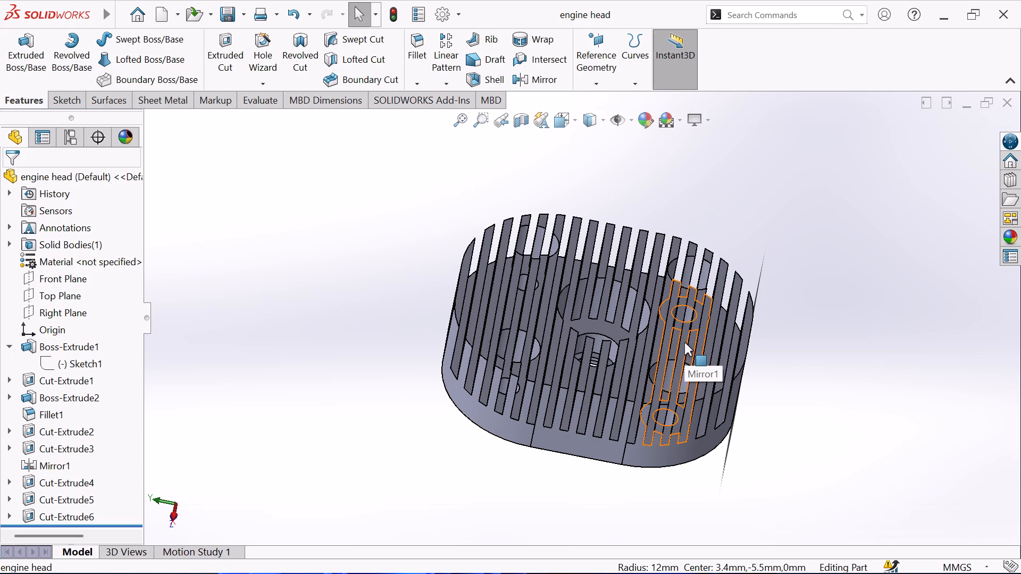
# Save the engine head part again and clear the fin-face selection.
pyautogui.keyDown('ctrl'); pyautogui.click(684, 342); pyautogui.keyUp('ctrl')
pyautogui.hotkey('ctrl', 's')
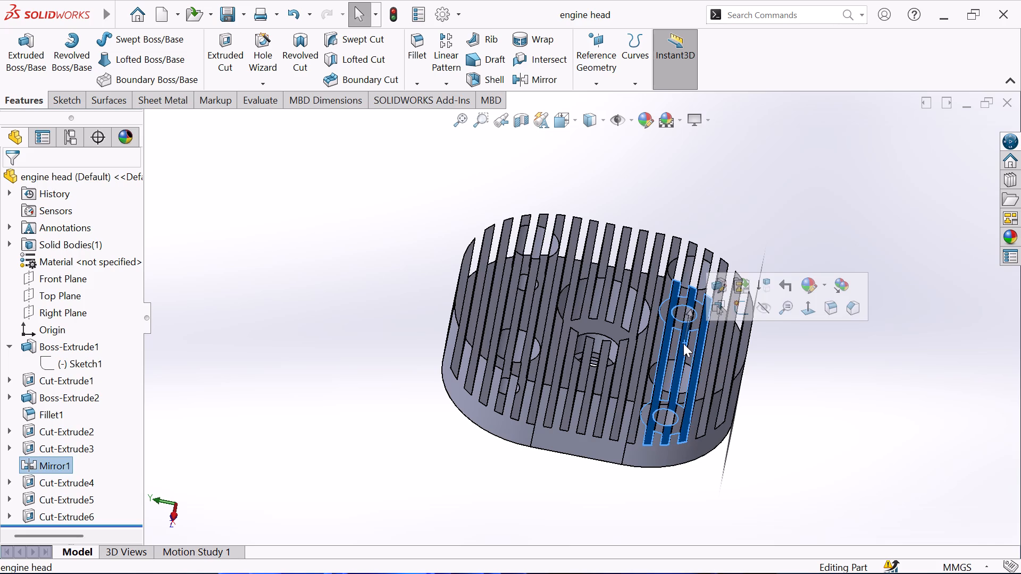
pyautogui.press('`')
pyautogui.press('Escape')
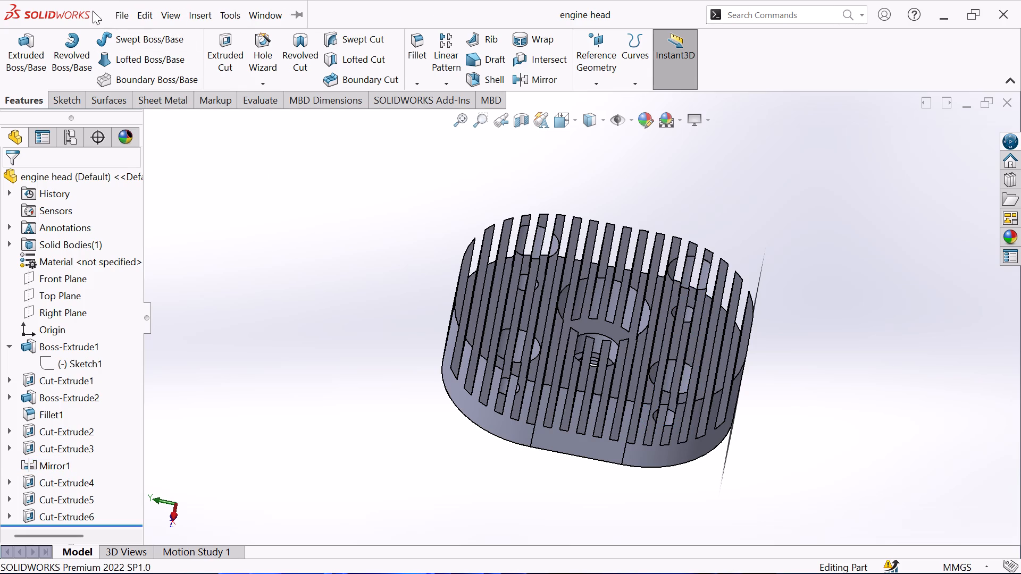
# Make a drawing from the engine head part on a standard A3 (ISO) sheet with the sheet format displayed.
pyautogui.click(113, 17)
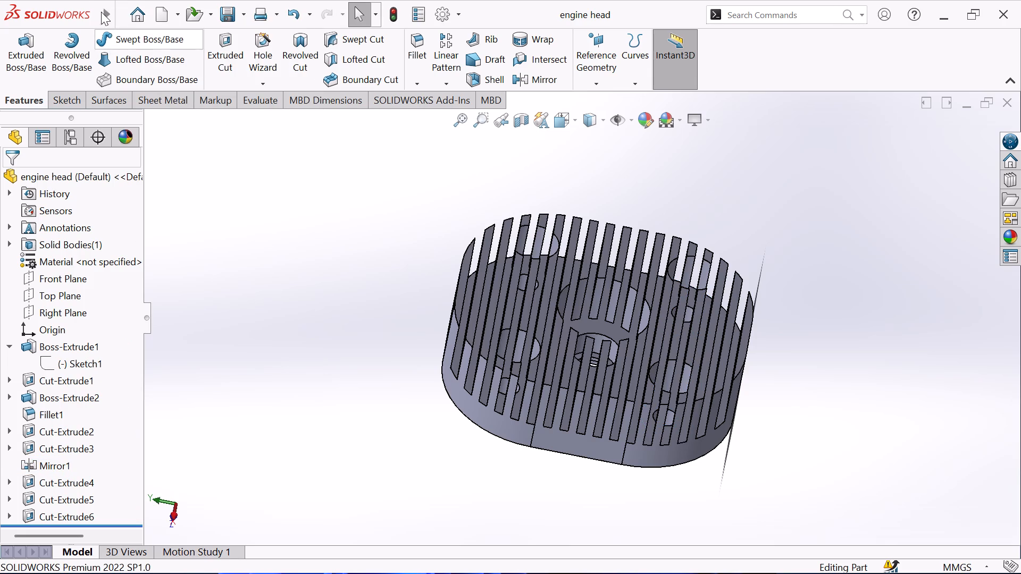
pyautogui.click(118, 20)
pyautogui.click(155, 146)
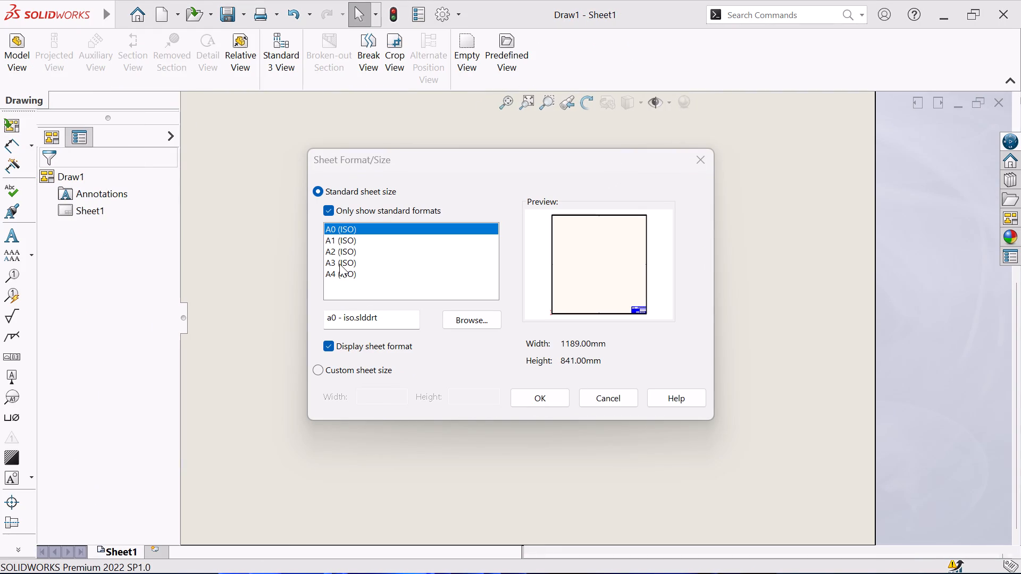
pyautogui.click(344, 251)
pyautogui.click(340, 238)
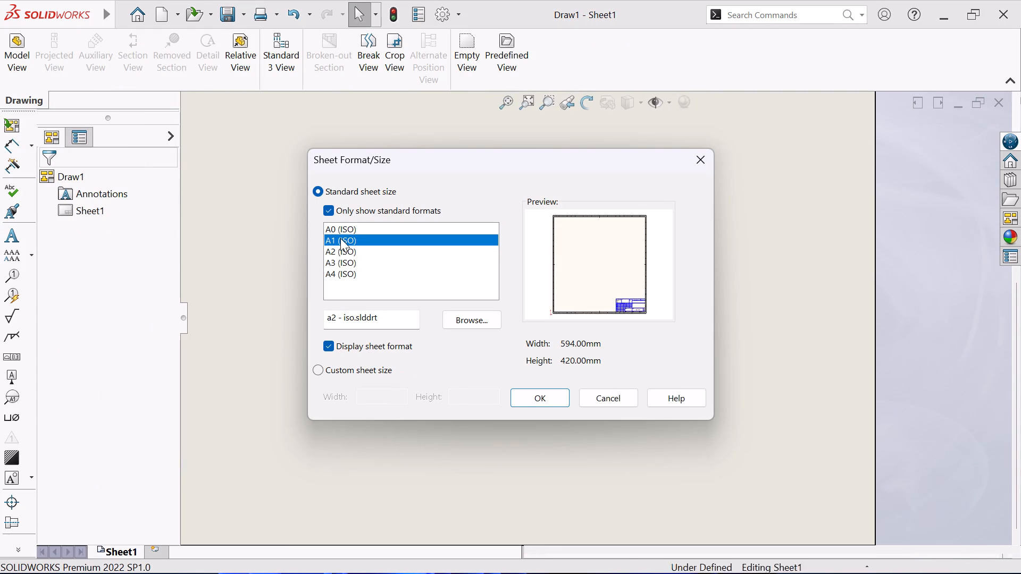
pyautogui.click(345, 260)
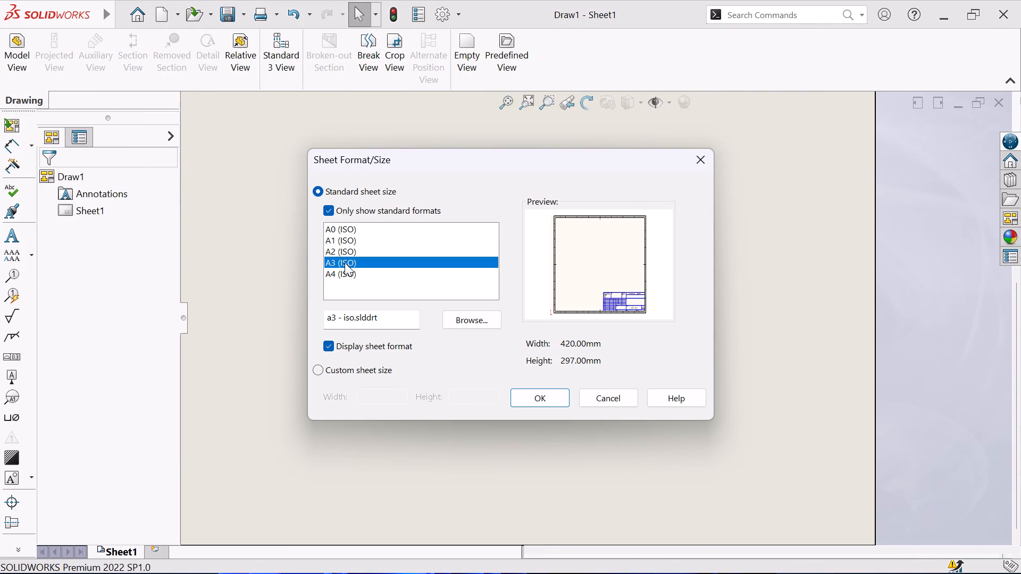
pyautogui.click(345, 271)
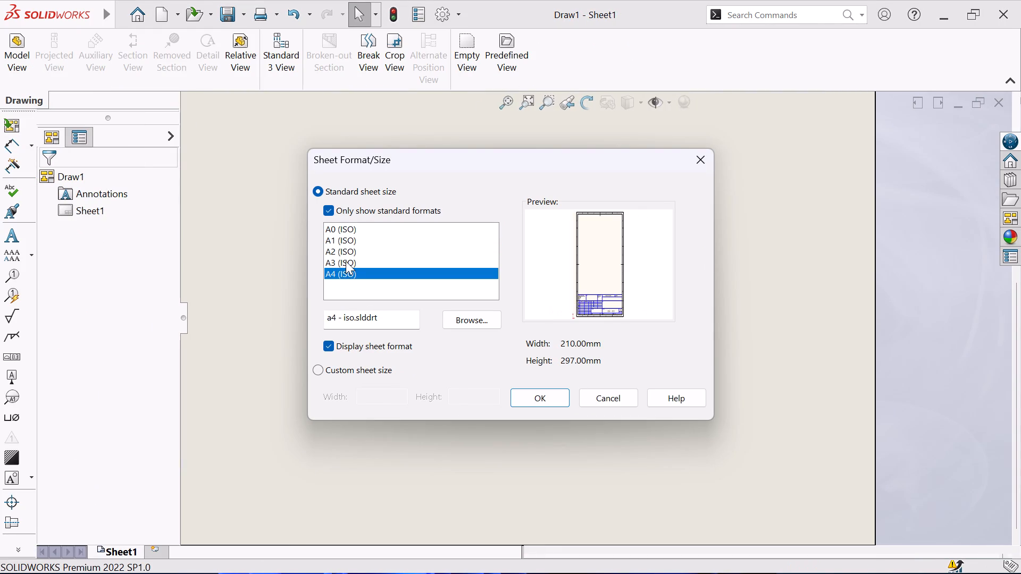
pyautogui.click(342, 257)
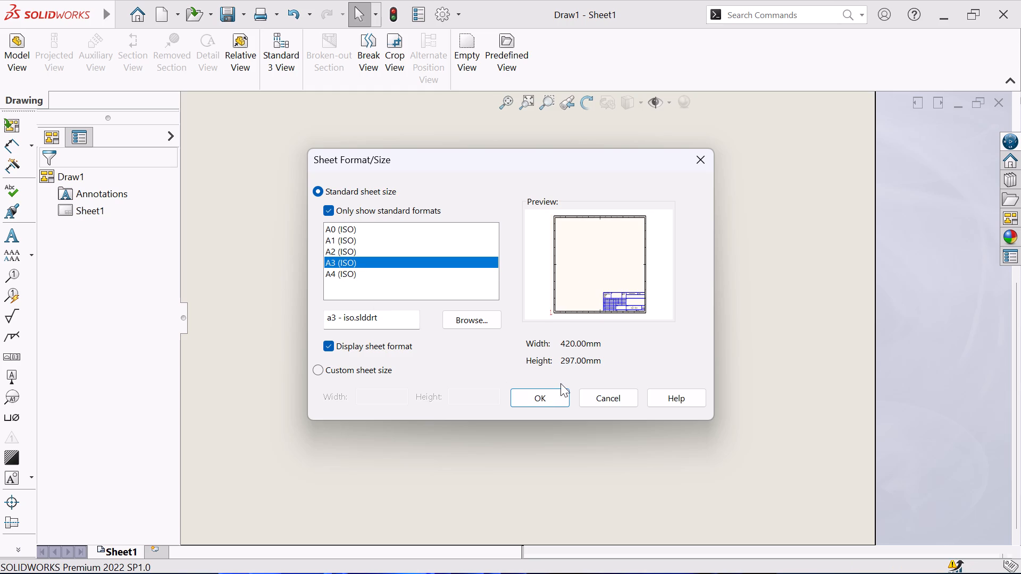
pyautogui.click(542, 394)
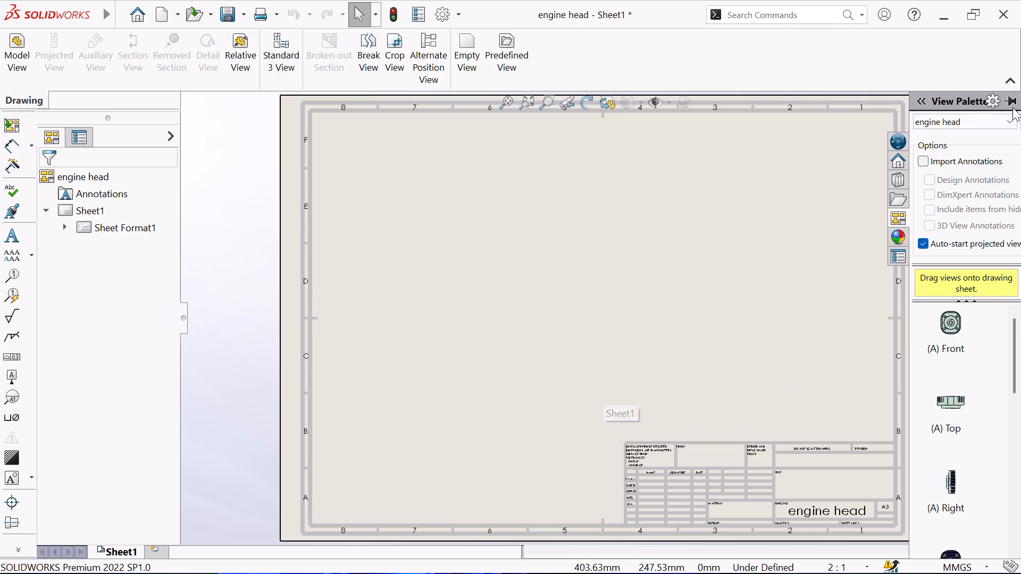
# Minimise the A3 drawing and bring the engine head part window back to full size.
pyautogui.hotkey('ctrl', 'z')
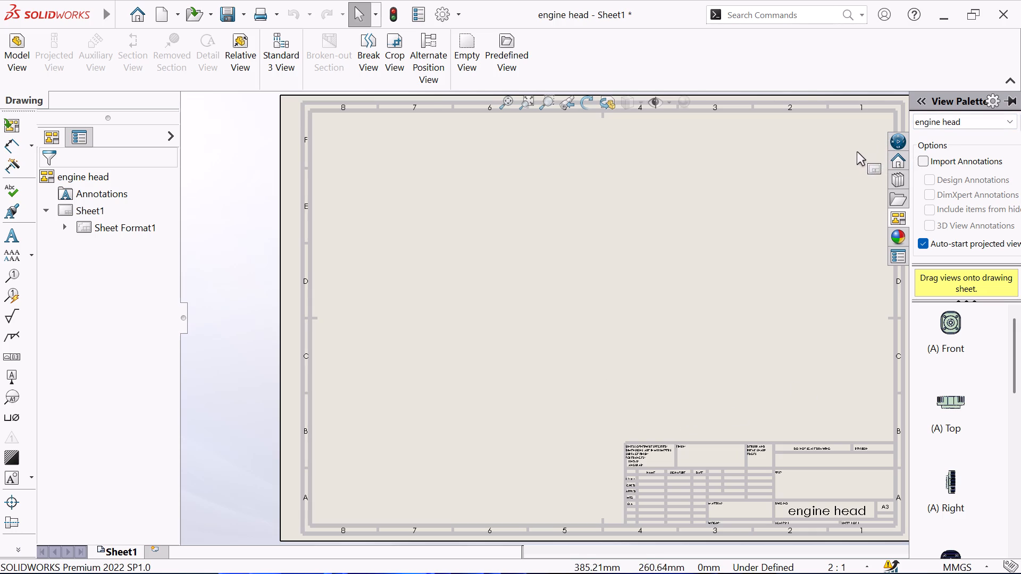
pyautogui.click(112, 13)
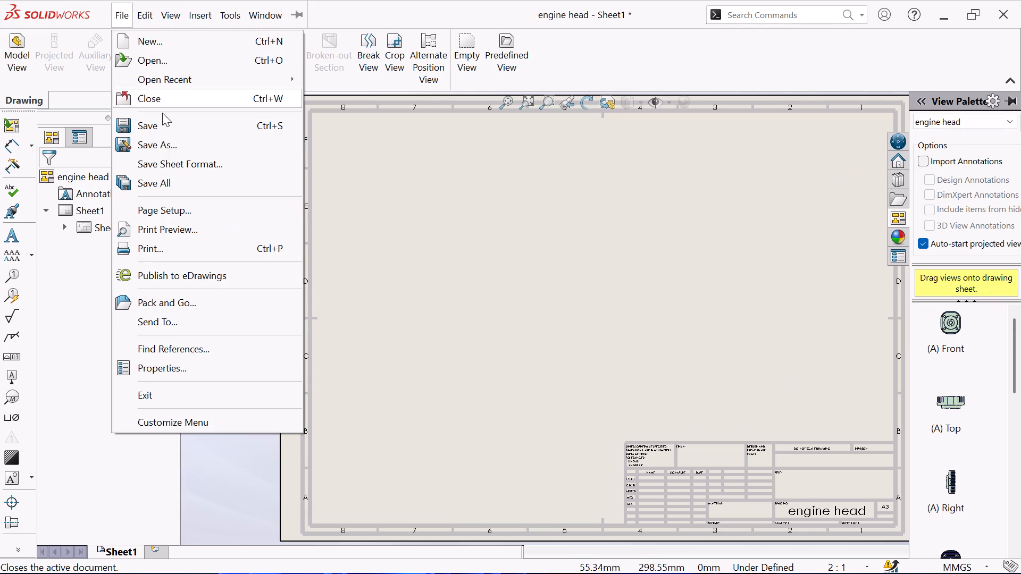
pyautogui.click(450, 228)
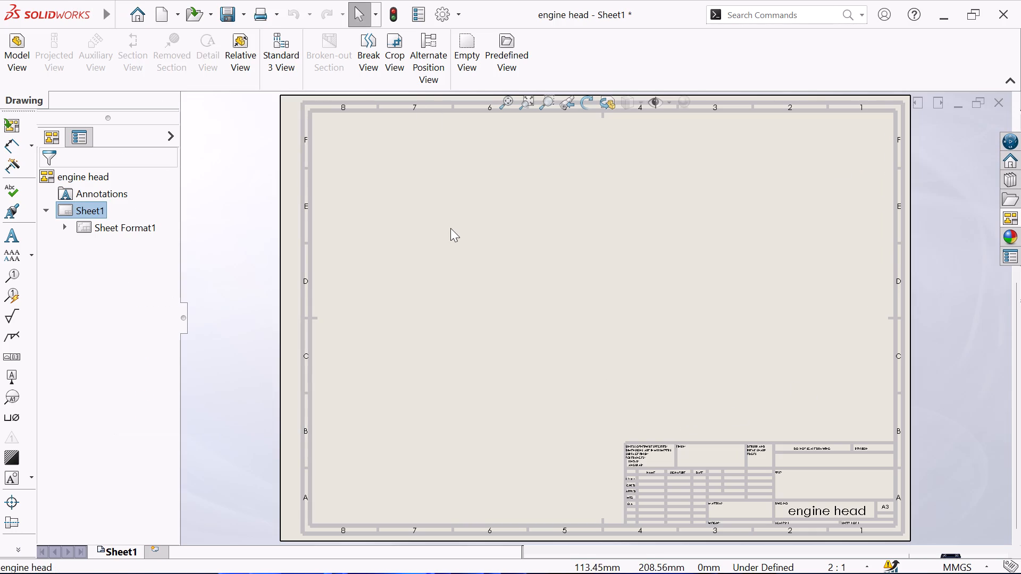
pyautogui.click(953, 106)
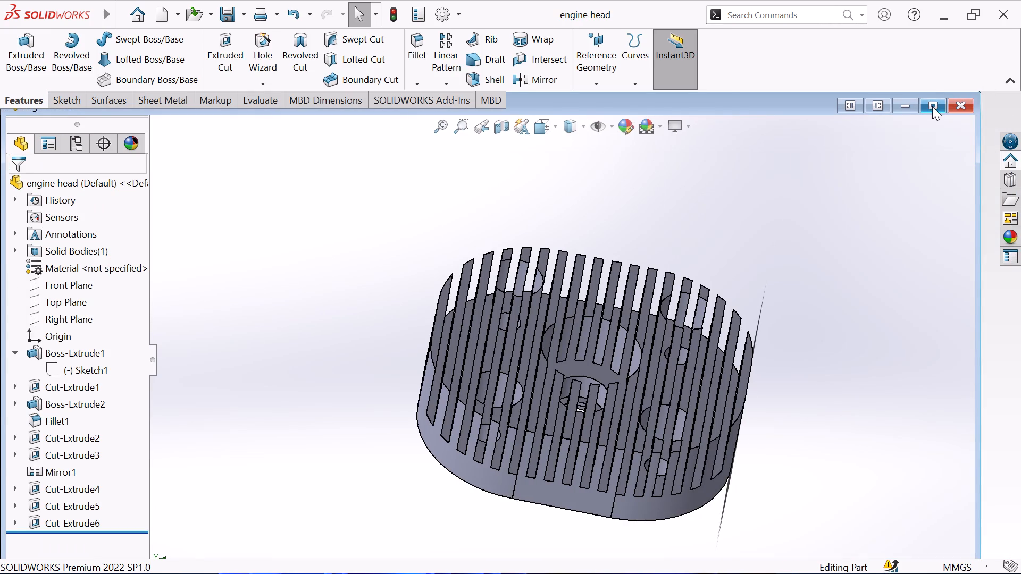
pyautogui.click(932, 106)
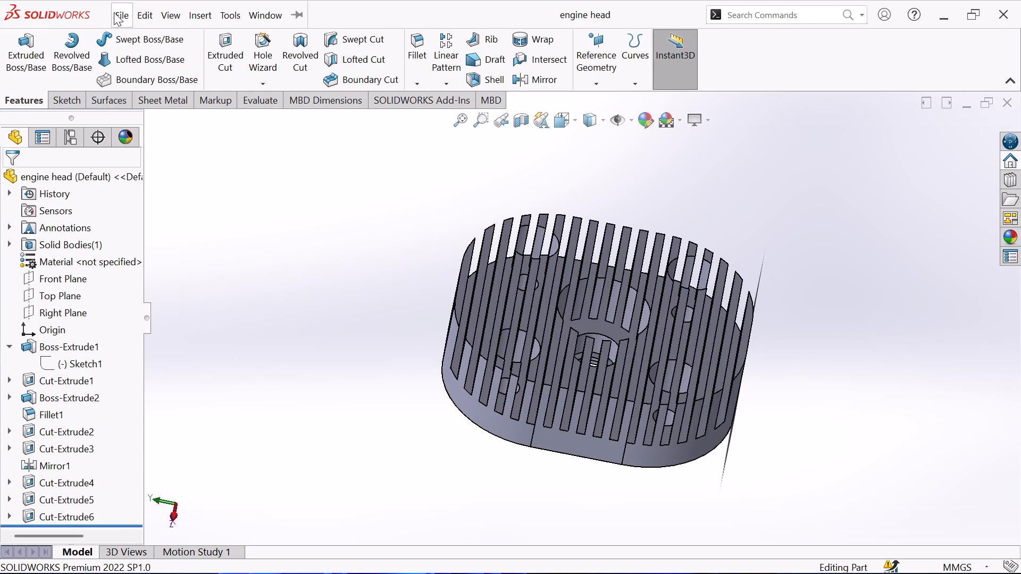
# Make a new drawing from the engine head part on a blank custom sheet, 420 mm wide and 297 mm high.
pyautogui.click(119, 12)
pyautogui.click(138, 149)
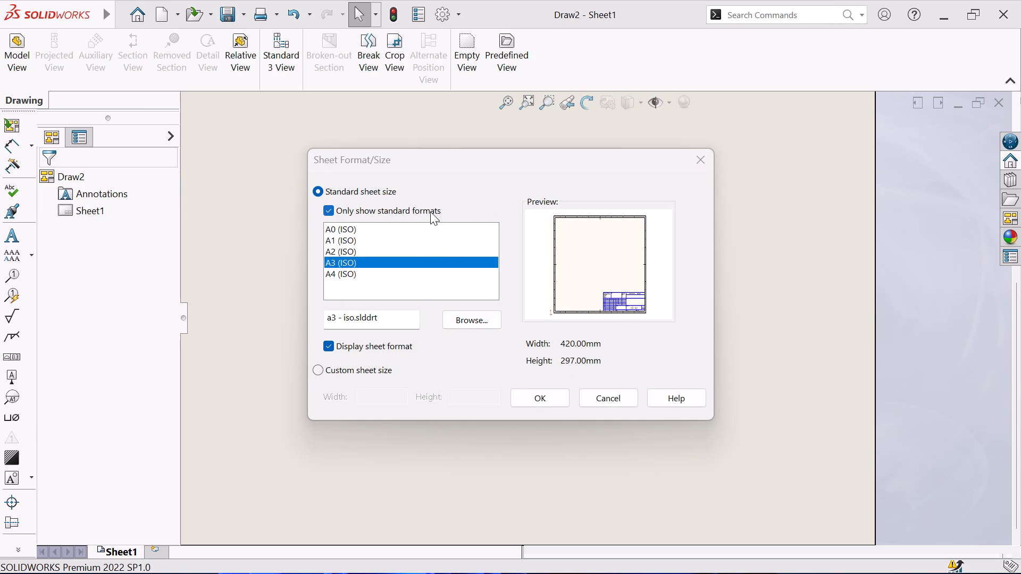
pyautogui.click(397, 321)
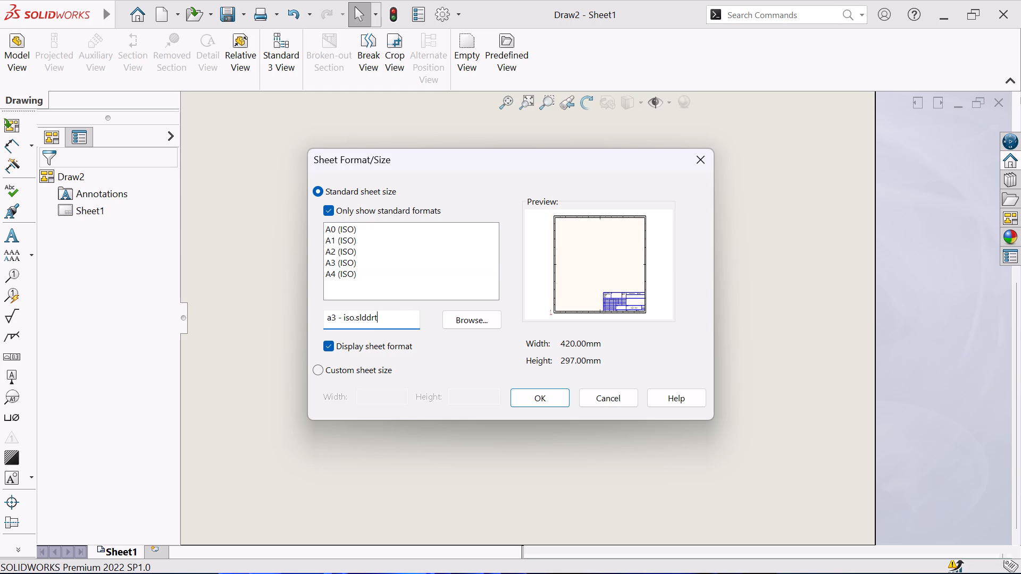
pyautogui.click(397, 321)
pyautogui.click(317, 372)
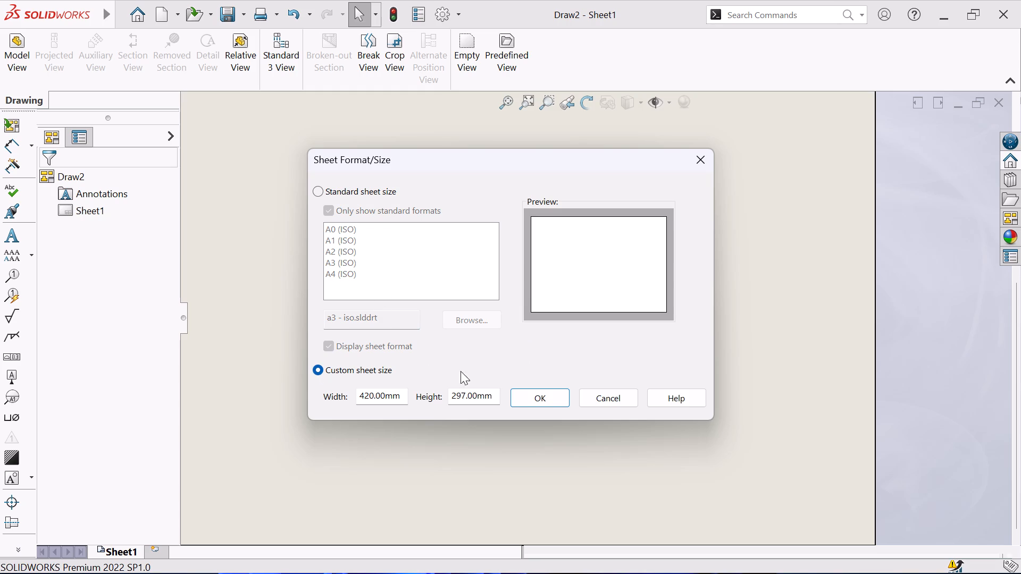
pyautogui.click(546, 402)
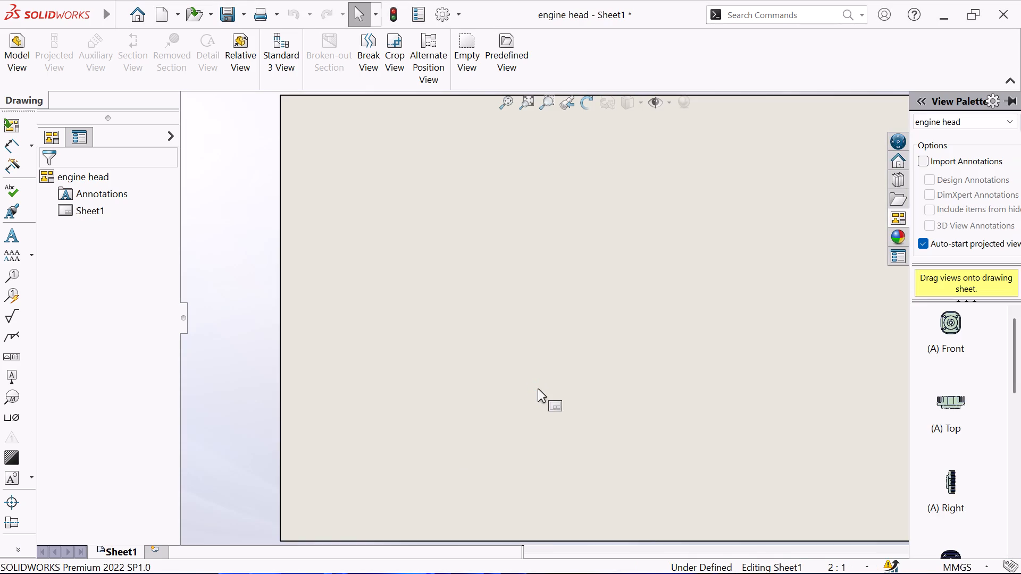
pyautogui.scroll(3, 553, 285)
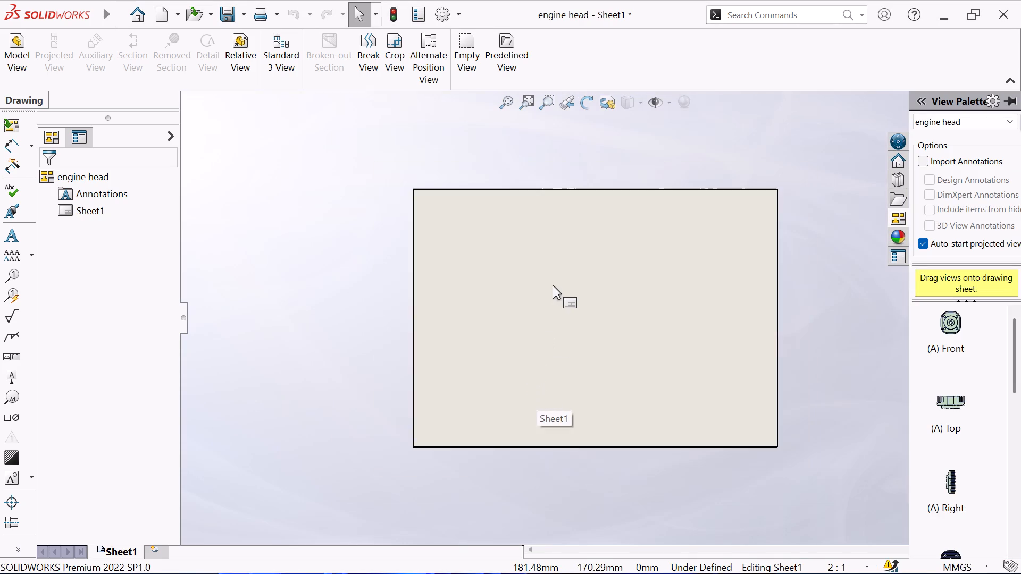
pyautogui.scroll(-2, 553, 285)
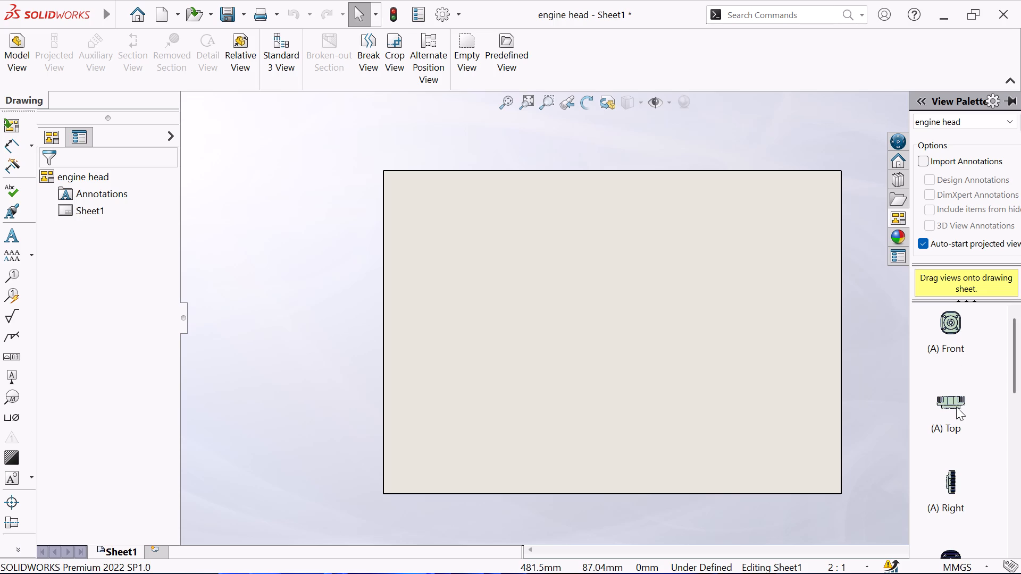
# Place the Top view mid-sheet and project a side view beside it, a view below it and four isometric views at the corners.
pyautogui.moveTo(956, 406); pyautogui.dragTo(604, 304)
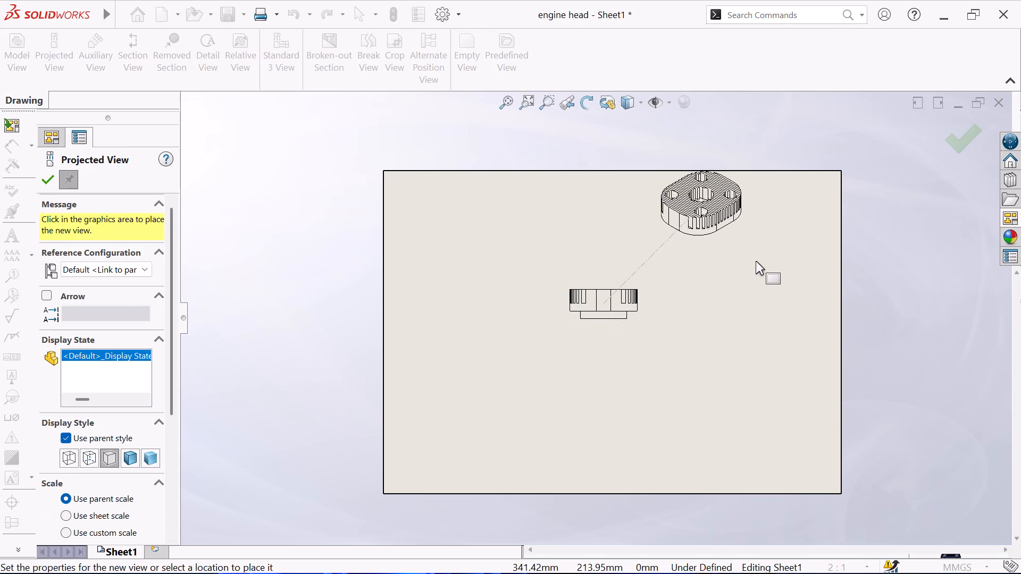
pyautogui.click(739, 269)
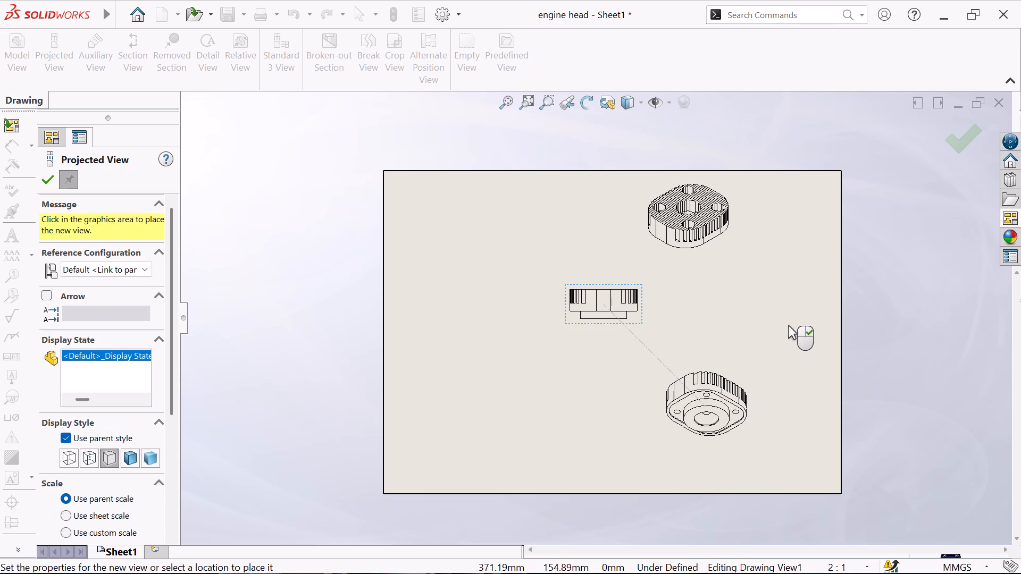
pyautogui.click(789, 347)
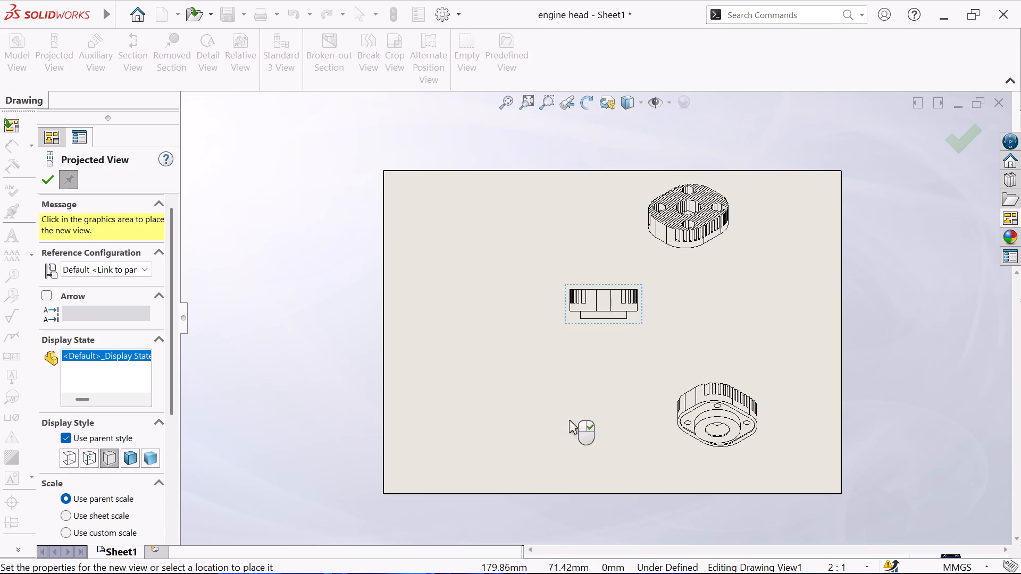
pyautogui.click(499, 439)
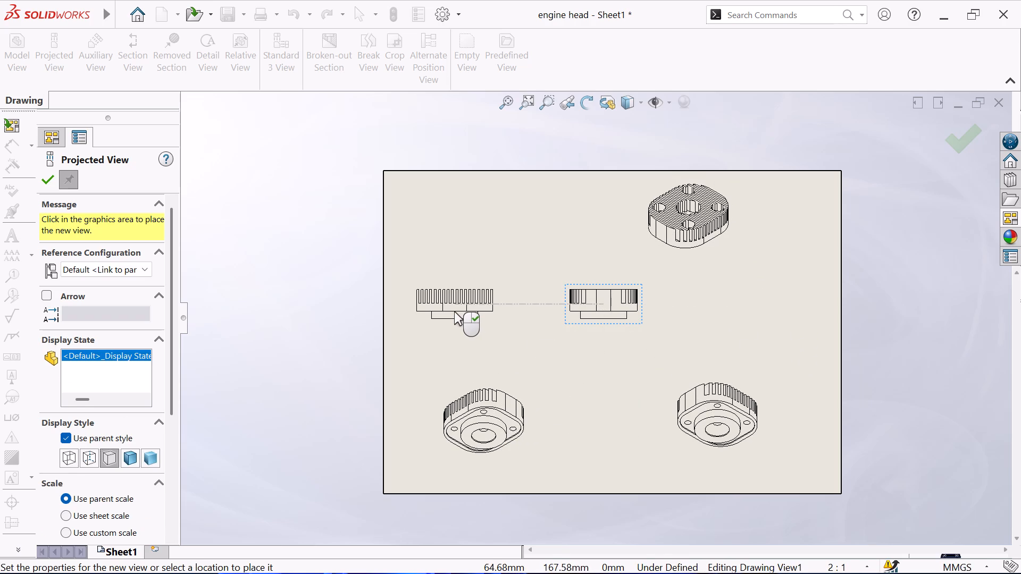
pyautogui.click(454, 311)
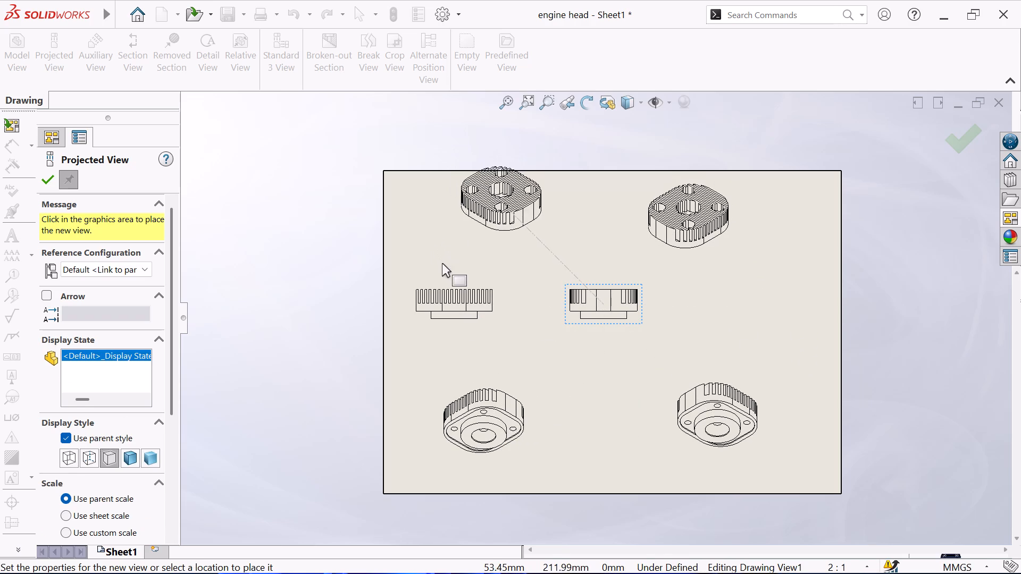
pyautogui.click(442, 263)
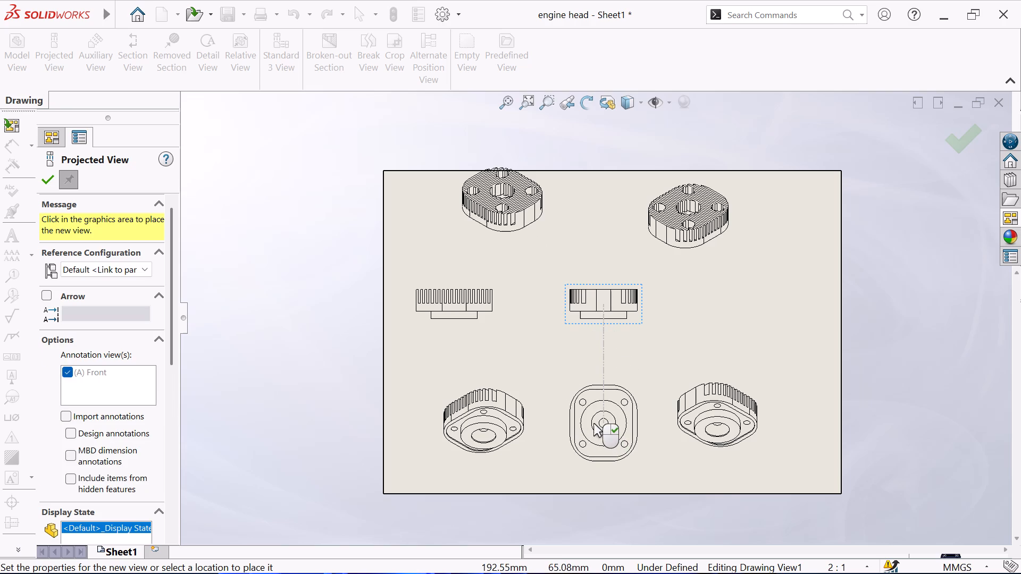
pyautogui.click(593, 423)
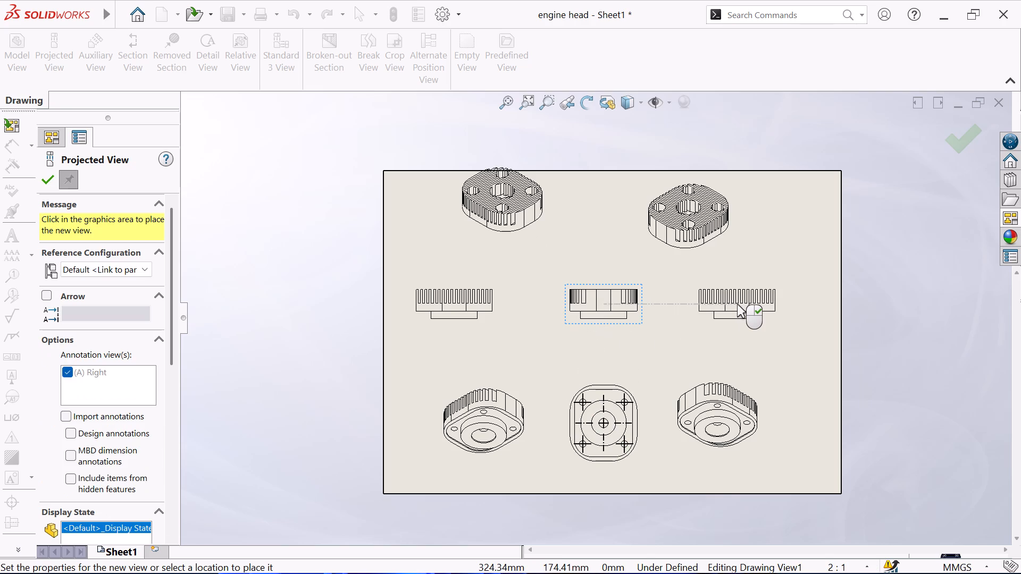
pyautogui.press('Escape')
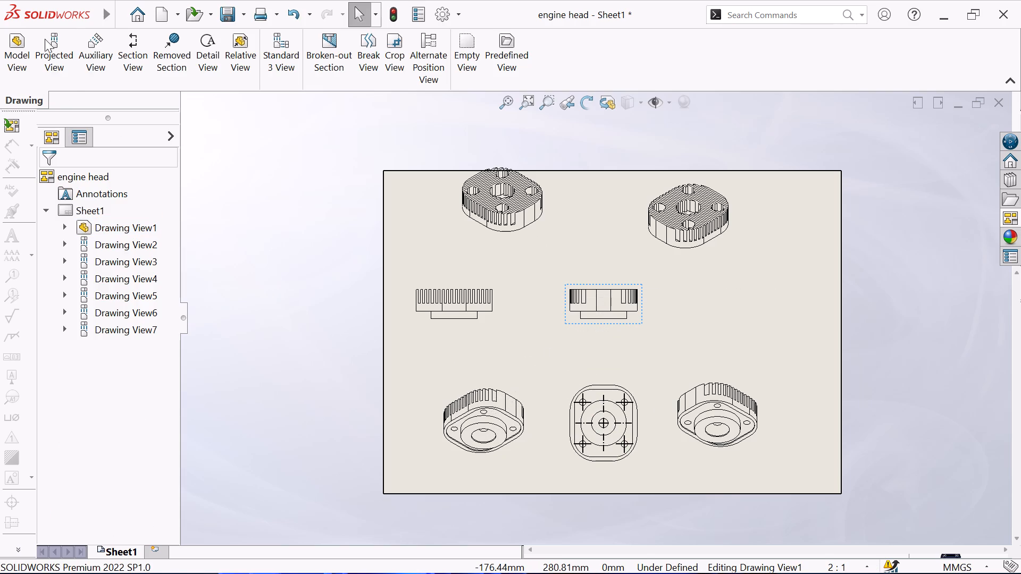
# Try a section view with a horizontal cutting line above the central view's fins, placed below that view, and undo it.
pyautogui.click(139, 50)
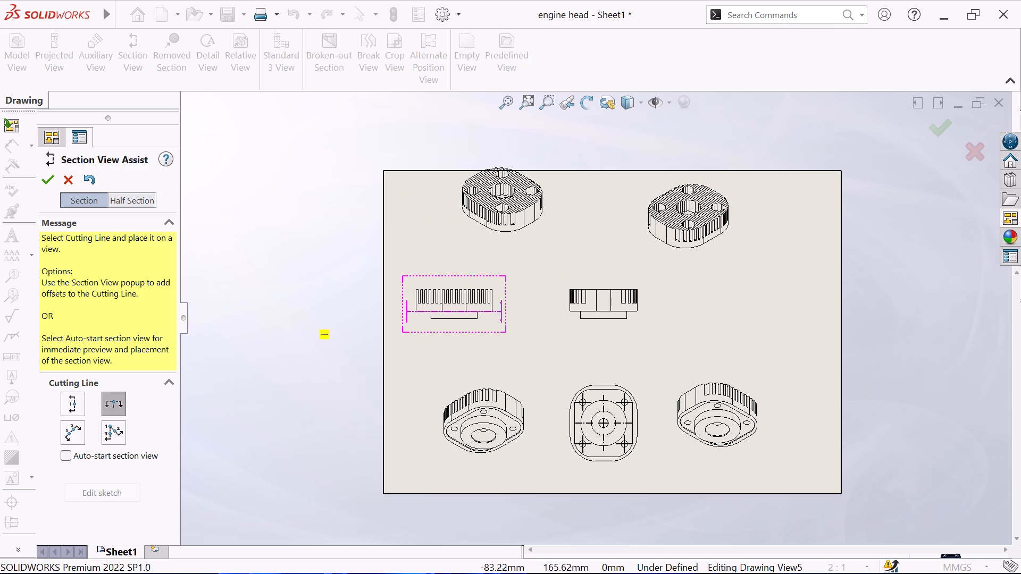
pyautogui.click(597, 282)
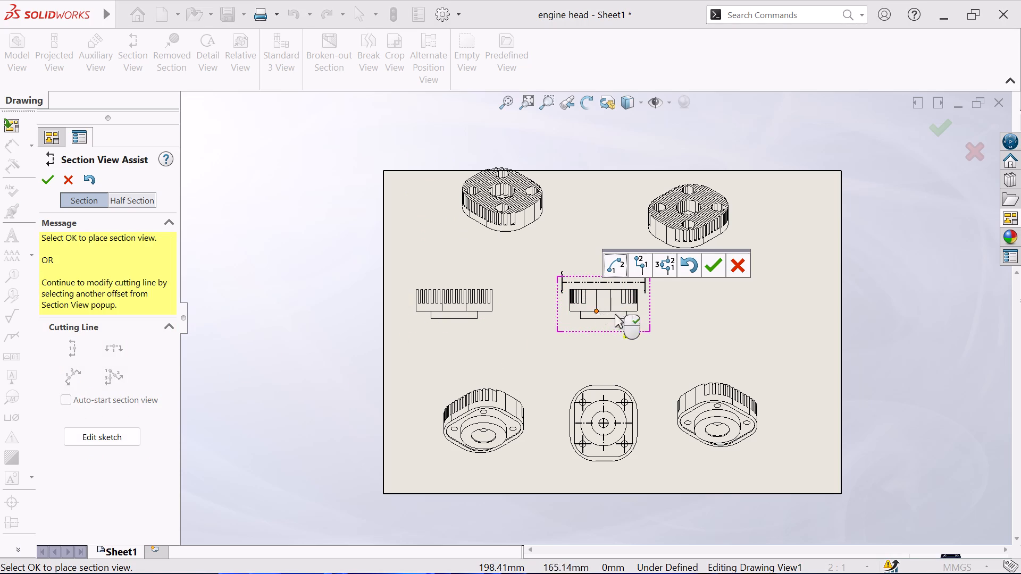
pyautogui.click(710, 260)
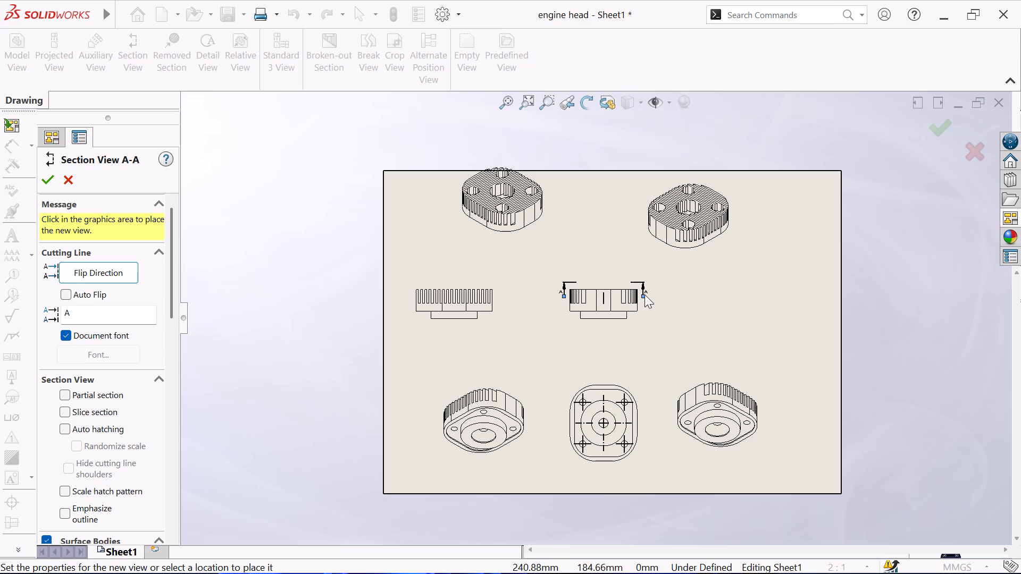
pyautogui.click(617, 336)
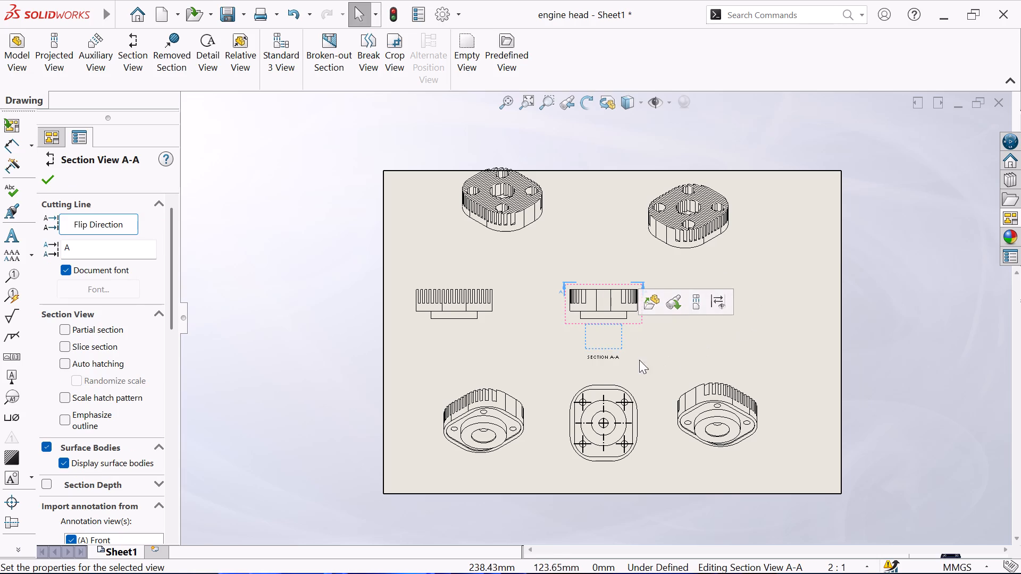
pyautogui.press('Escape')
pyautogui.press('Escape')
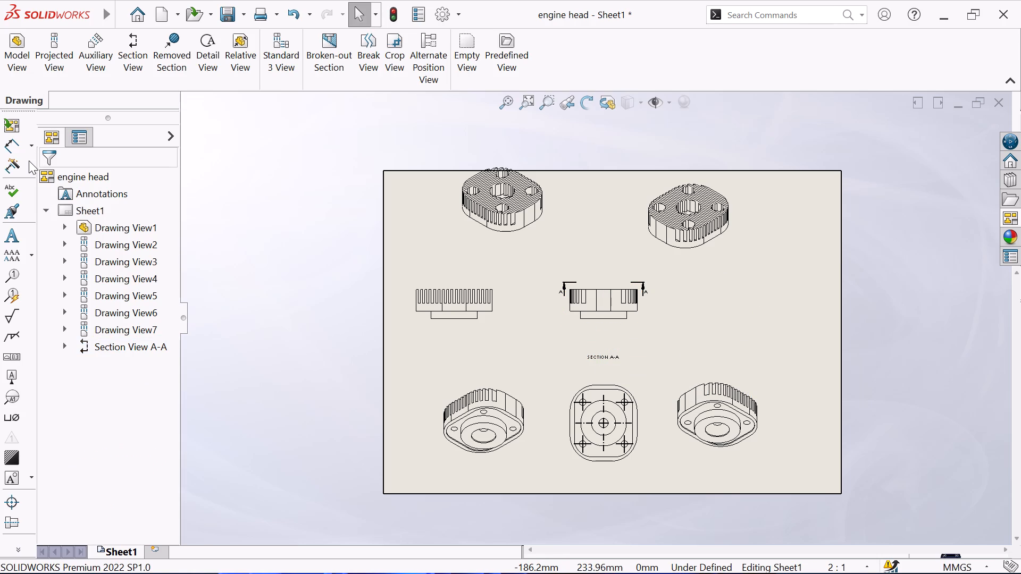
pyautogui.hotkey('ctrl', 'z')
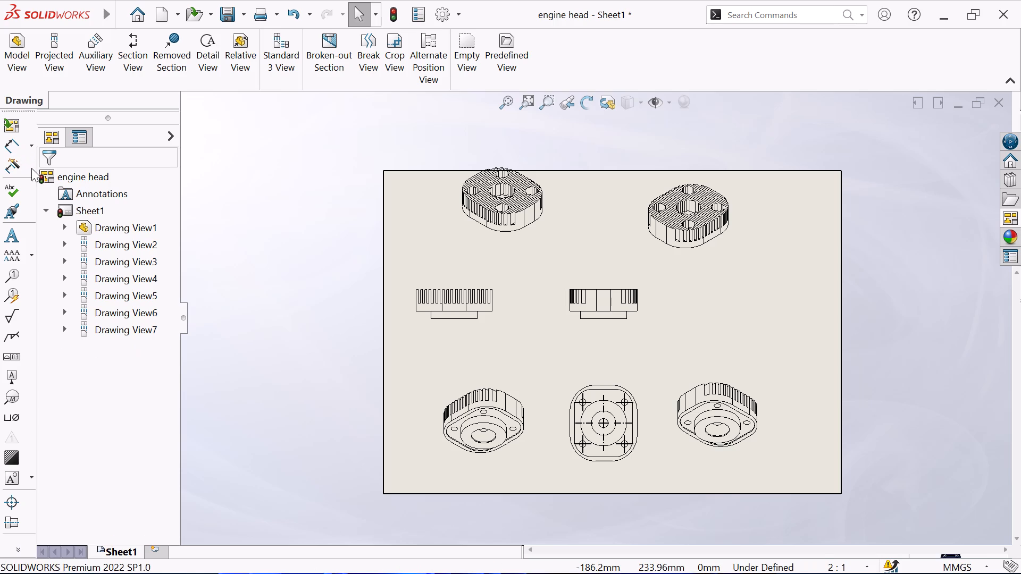
# Create section view B-B with a vertical cutting line through the middle of the central view, placed on its free side.
pyautogui.click(132, 49)
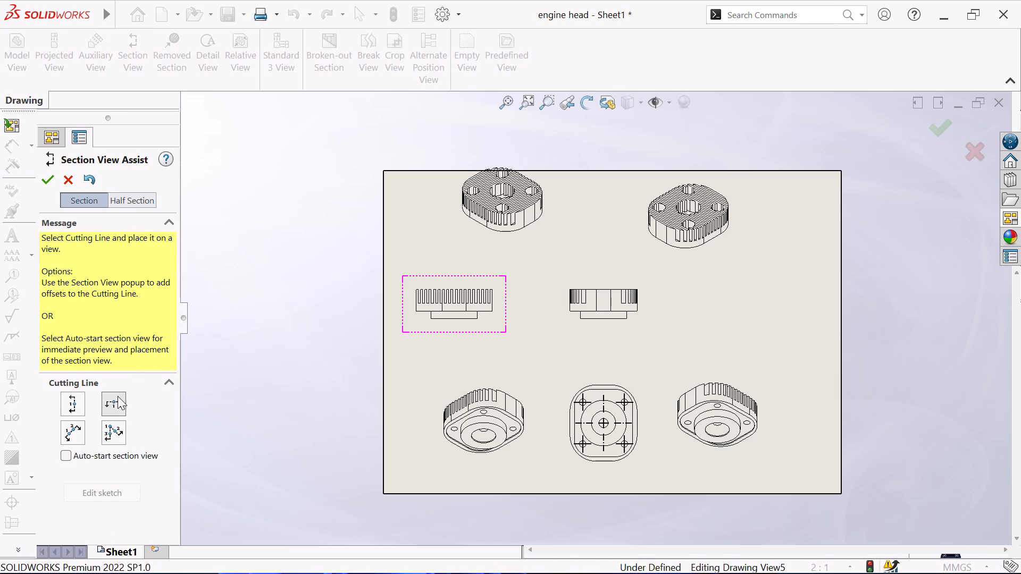
pyautogui.click(71, 398)
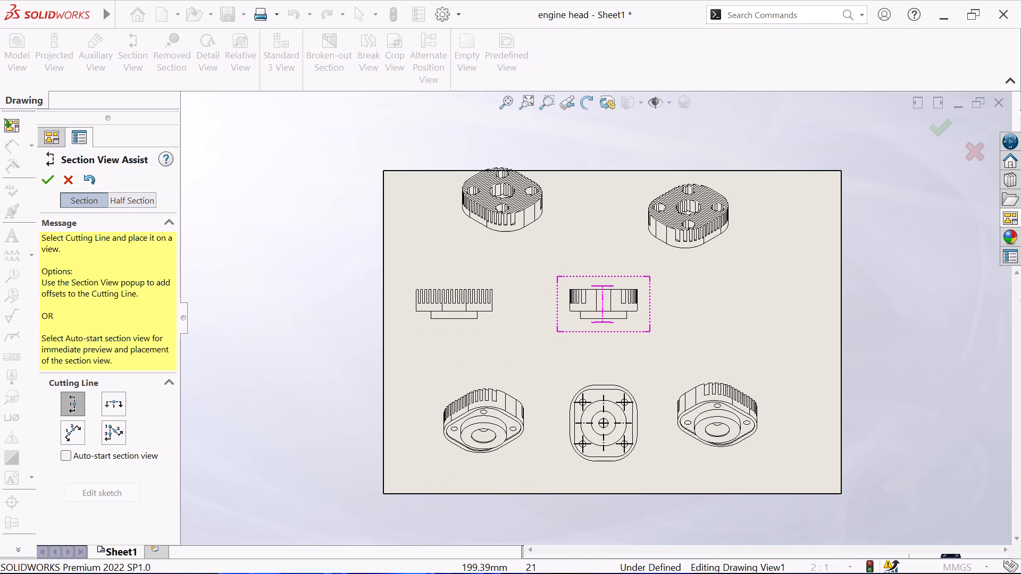
pyautogui.click(601, 261)
pyautogui.click(717, 247)
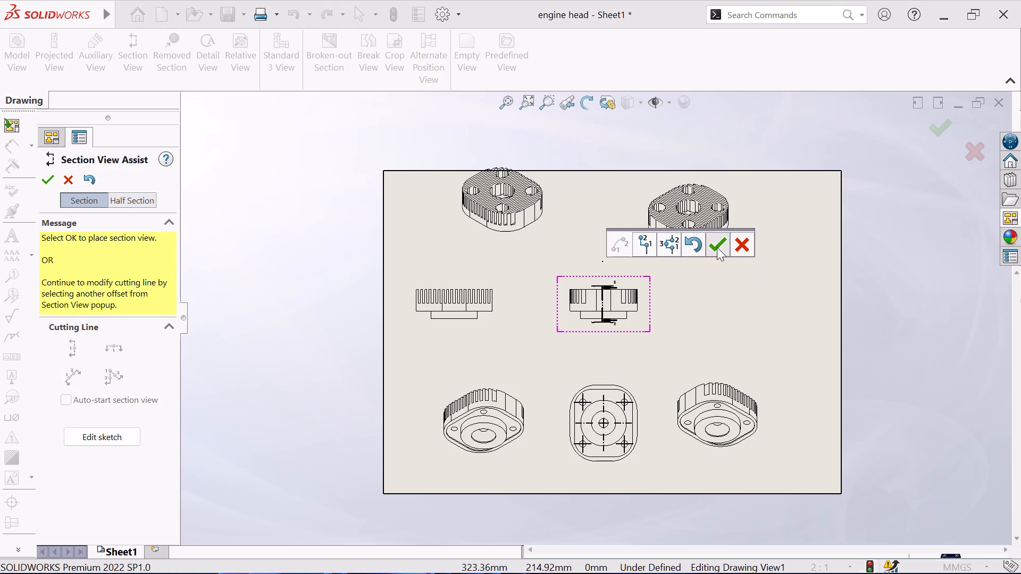
pyautogui.click(758, 330)
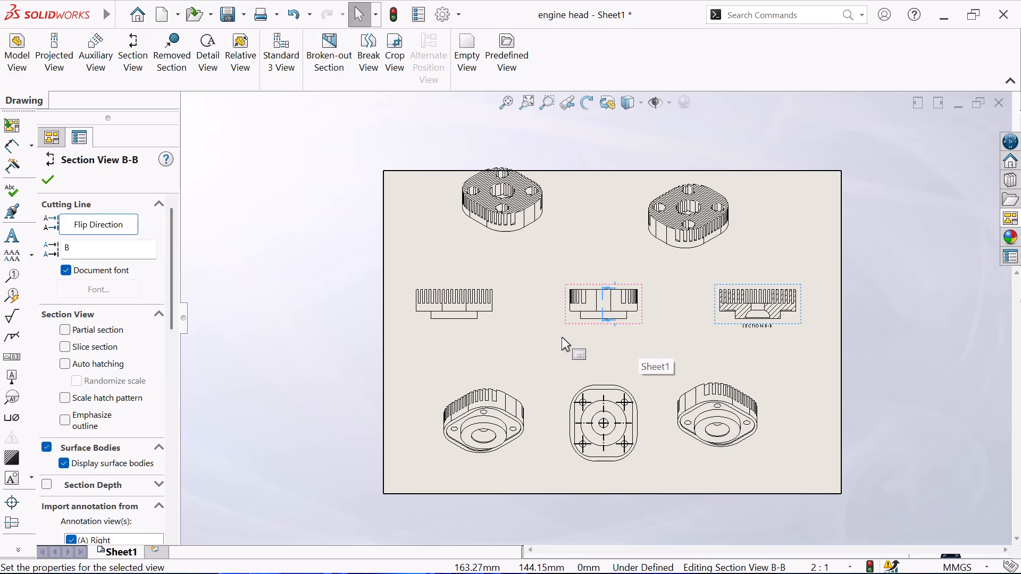
pyautogui.click(51, 183)
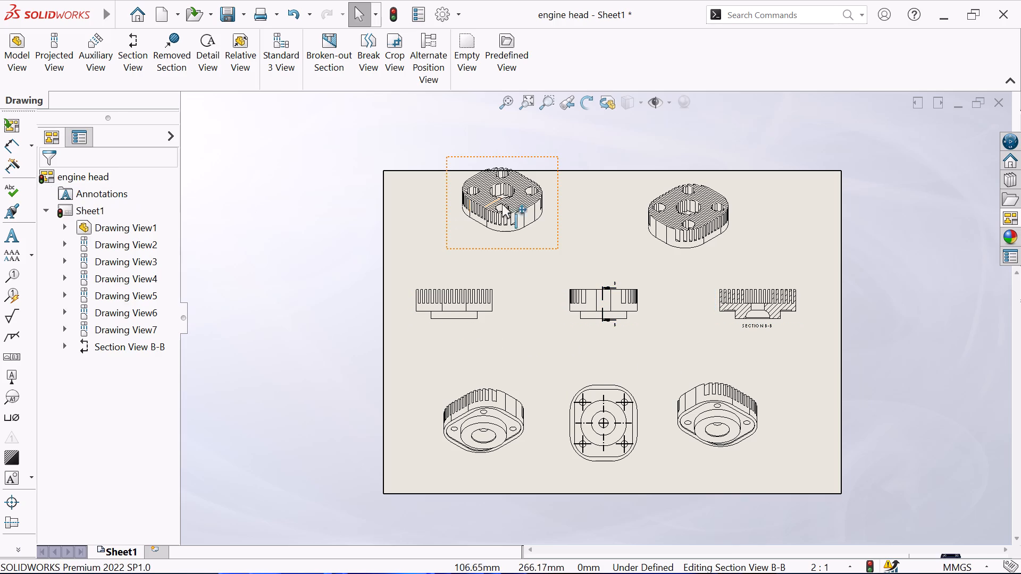
# Move the upper isometric view that overlaps the sheet border down until it lies fully inside the sheet.
pyautogui.click(507, 226)
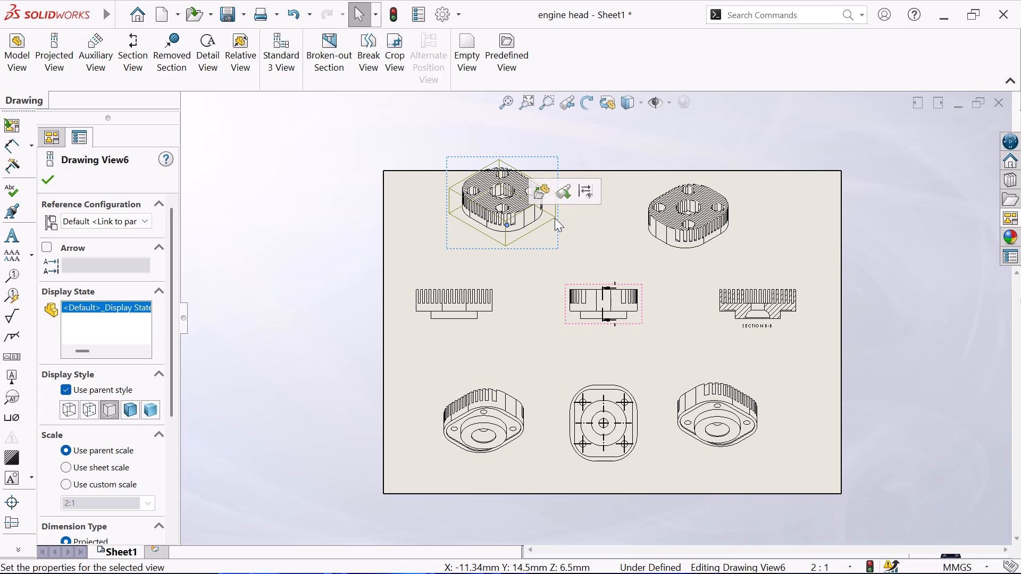
pyautogui.click(581, 225)
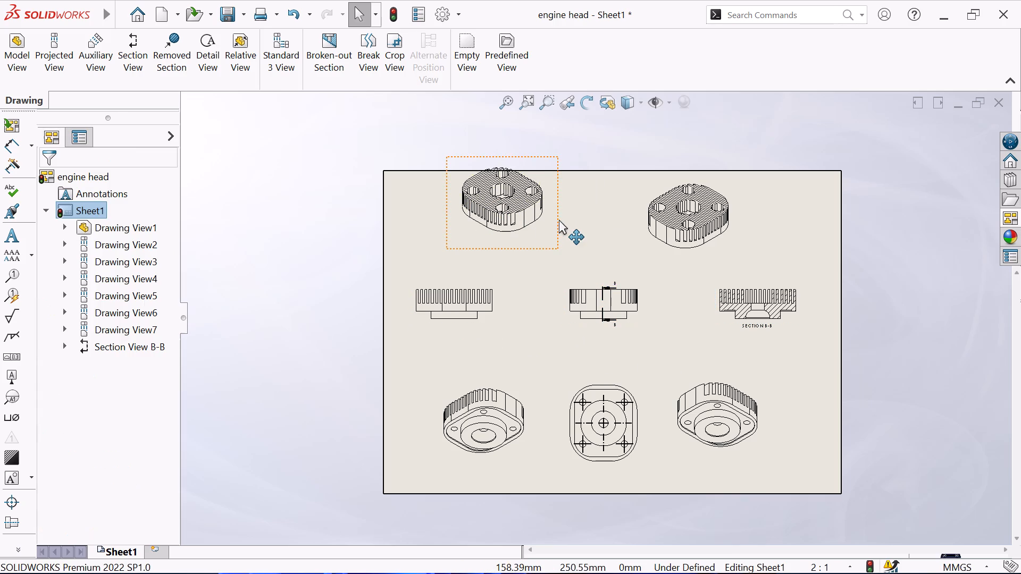
pyautogui.moveTo(559, 209); pyautogui.dragTo(556, 230)
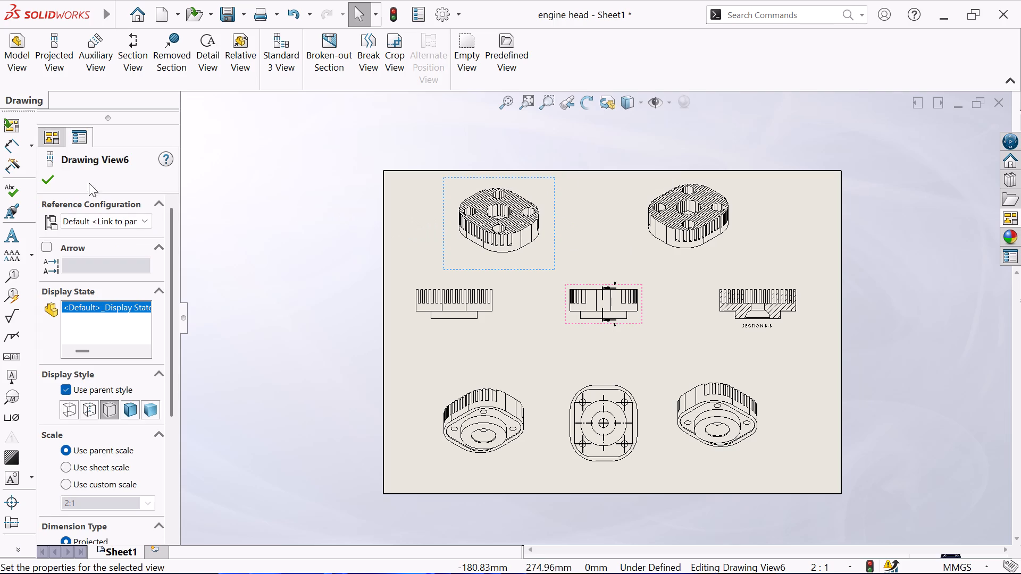
pyautogui.click(55, 180)
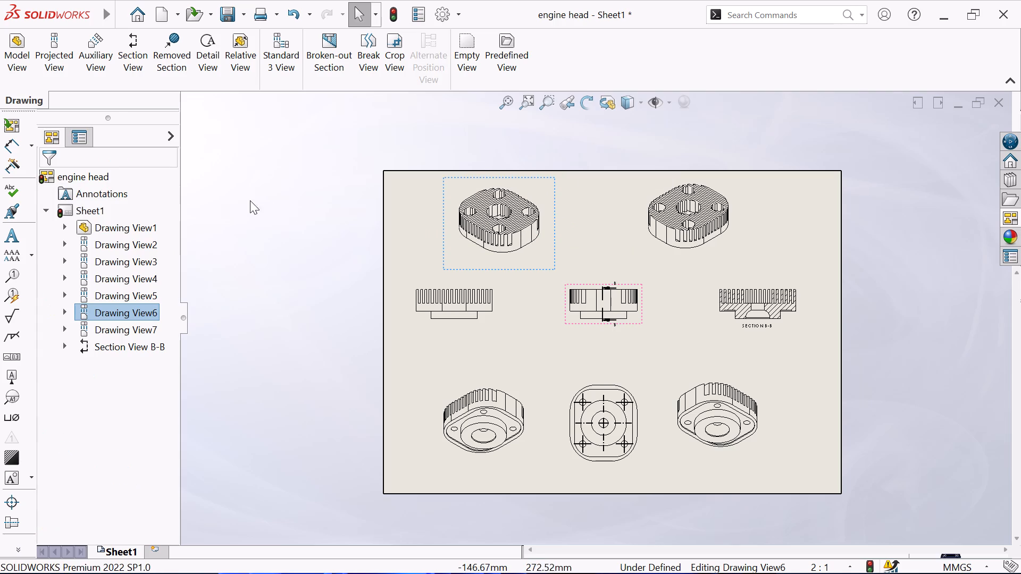
pyautogui.click(269, 202)
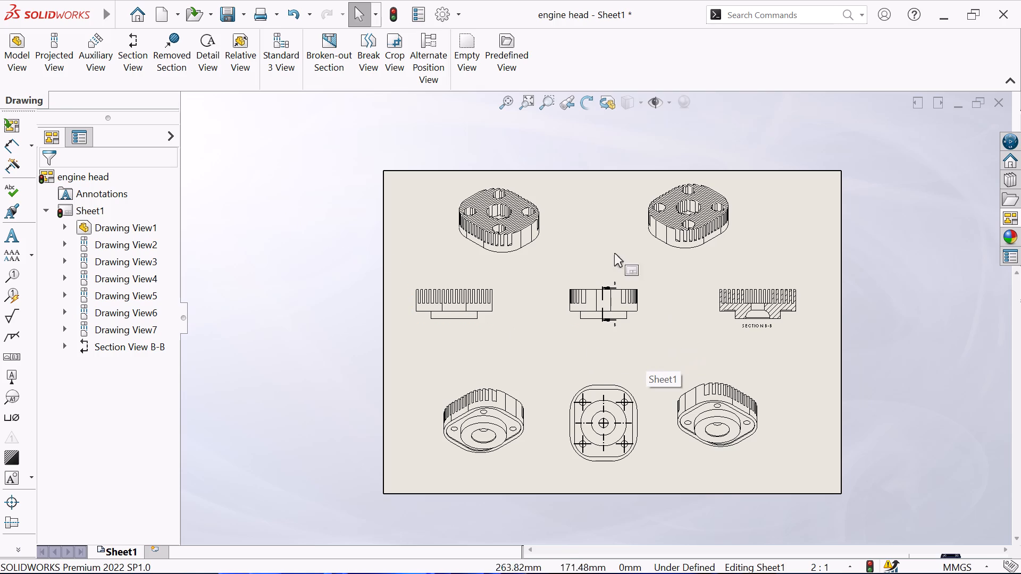
# Fit the sheet to the window and save the drawing as "engine head drafting" in the project folder.
pyautogui.click(509, 100)
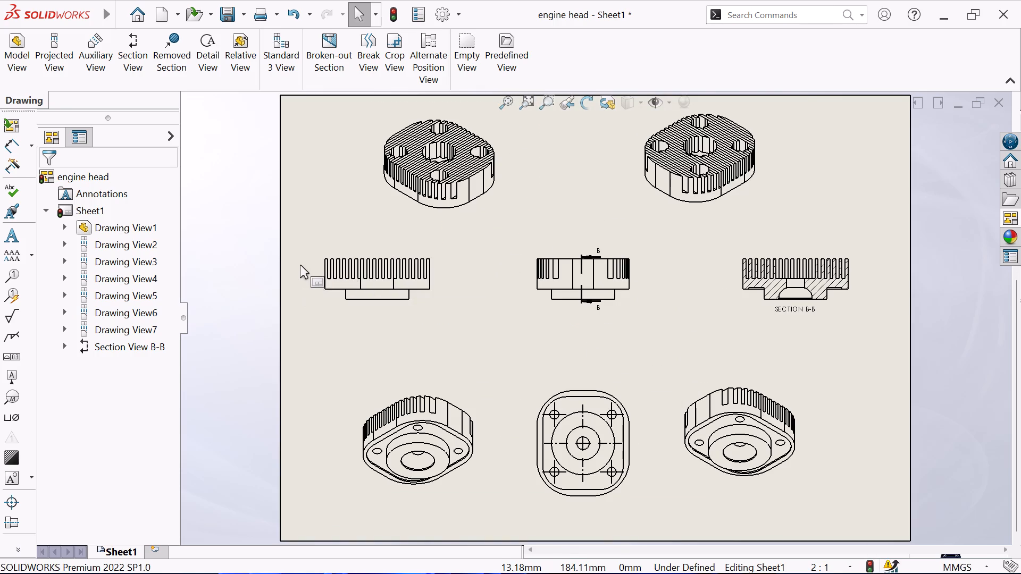
pyautogui.hotkey('ctrl', 's')
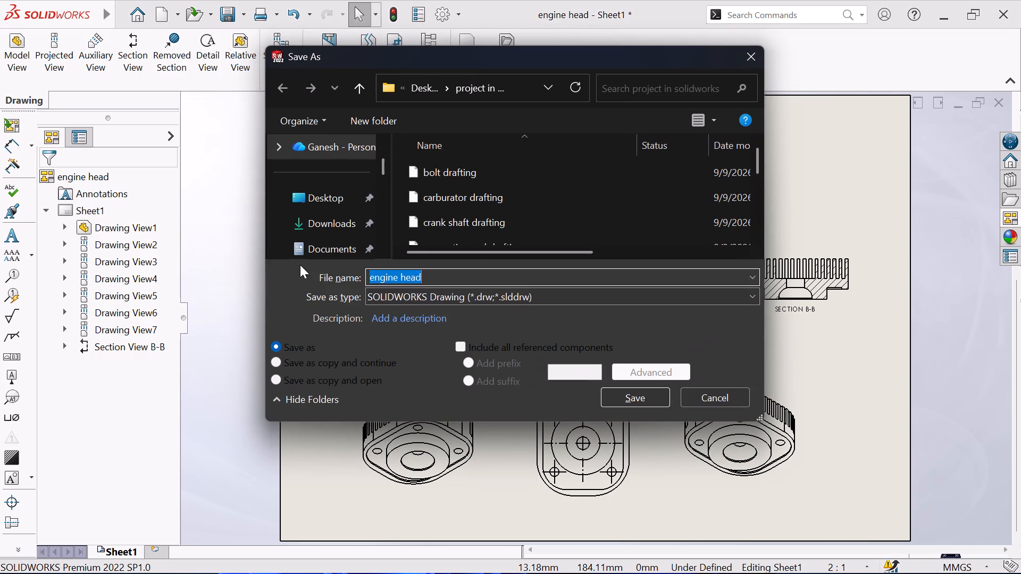
pyautogui.click(464, 273)
pyautogui.press('space')
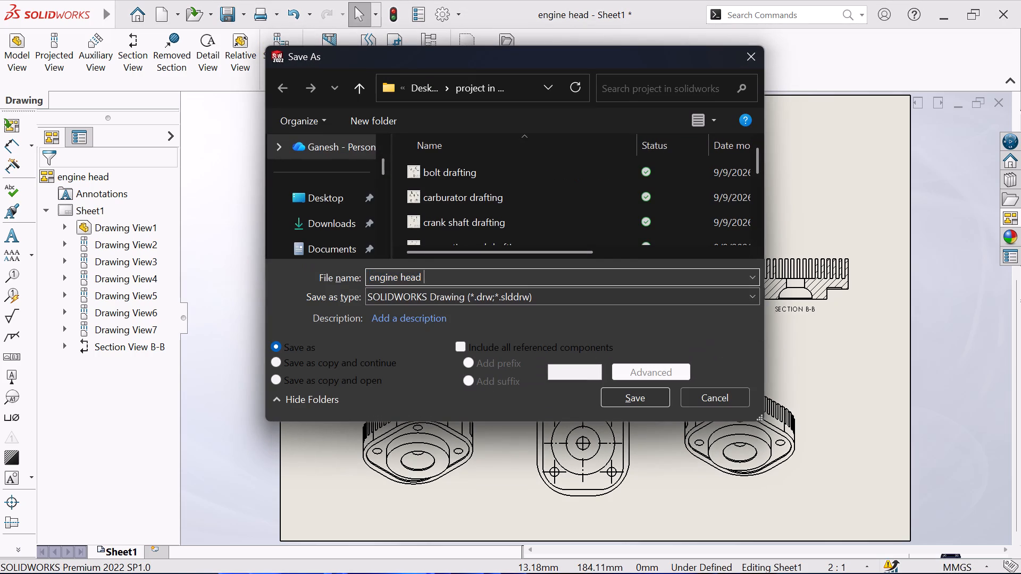
pyautogui.write('draft')
pyautogui.write('im')
pyautogui.press('BackSpace')
pyautogui.write('ng')
pyautogui.press('Return')
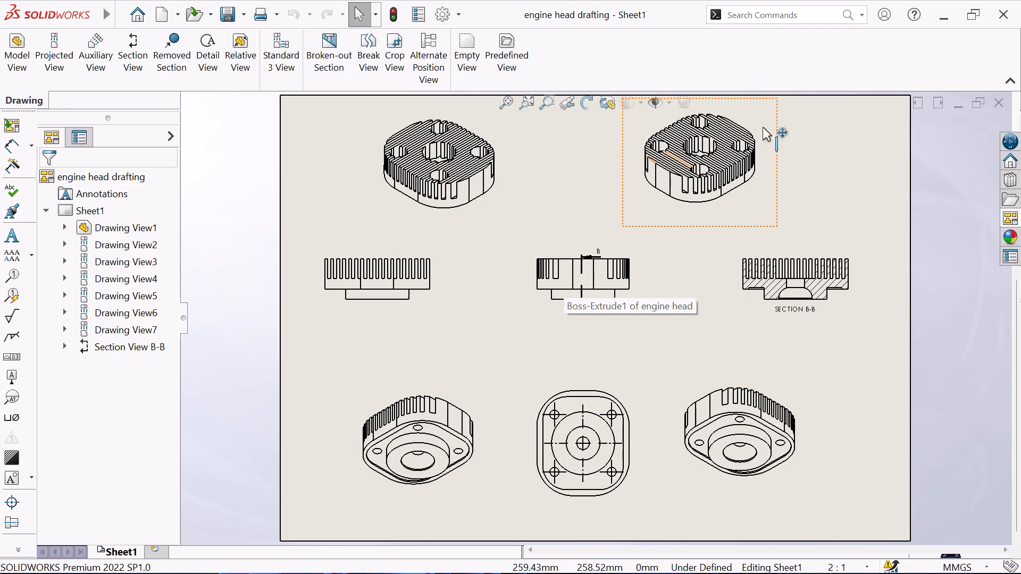
# Minimise the engine head drawing and bring the engine head part window back to full size.
pyautogui.click(959, 106)
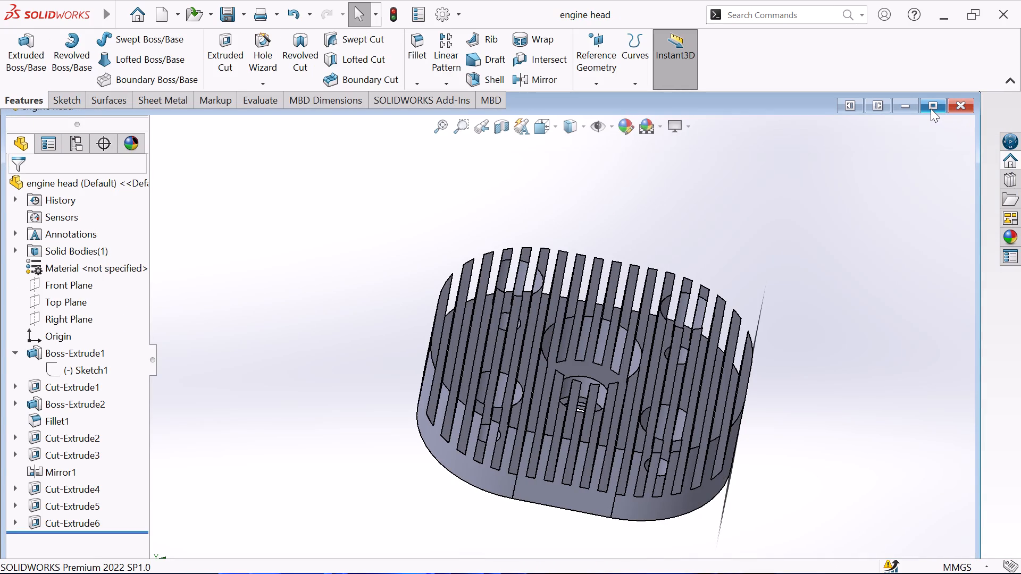
pyautogui.click(931, 108)
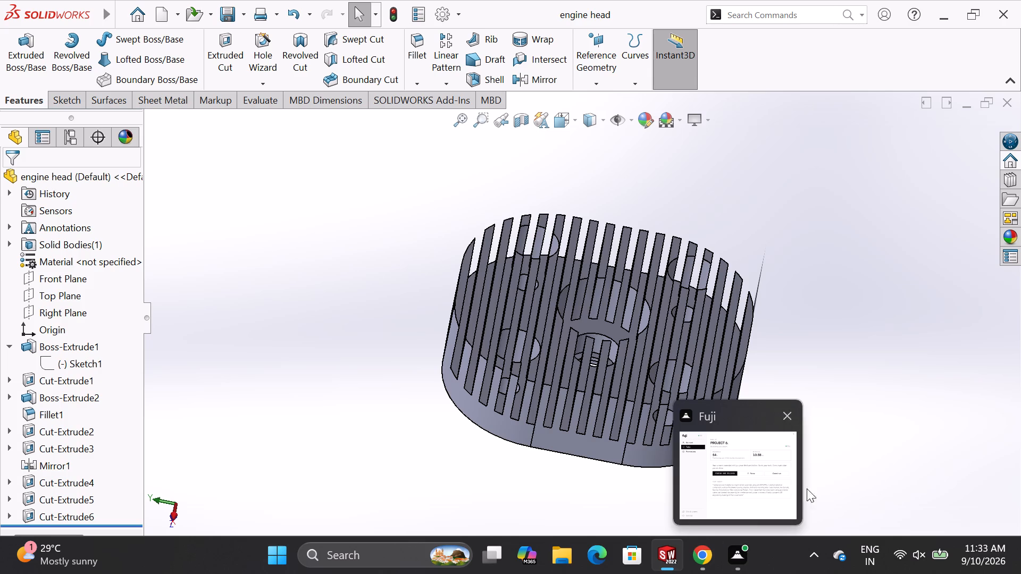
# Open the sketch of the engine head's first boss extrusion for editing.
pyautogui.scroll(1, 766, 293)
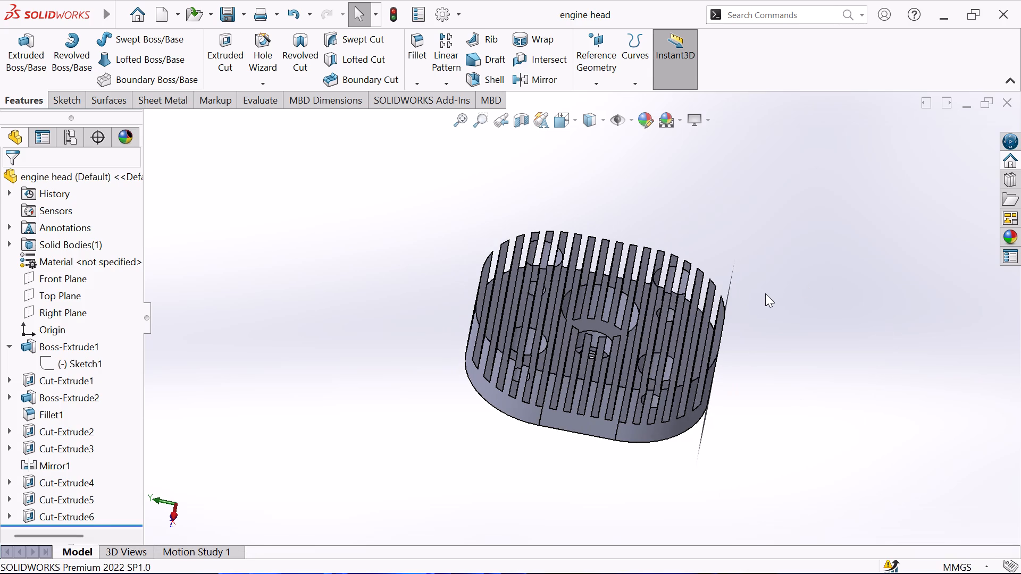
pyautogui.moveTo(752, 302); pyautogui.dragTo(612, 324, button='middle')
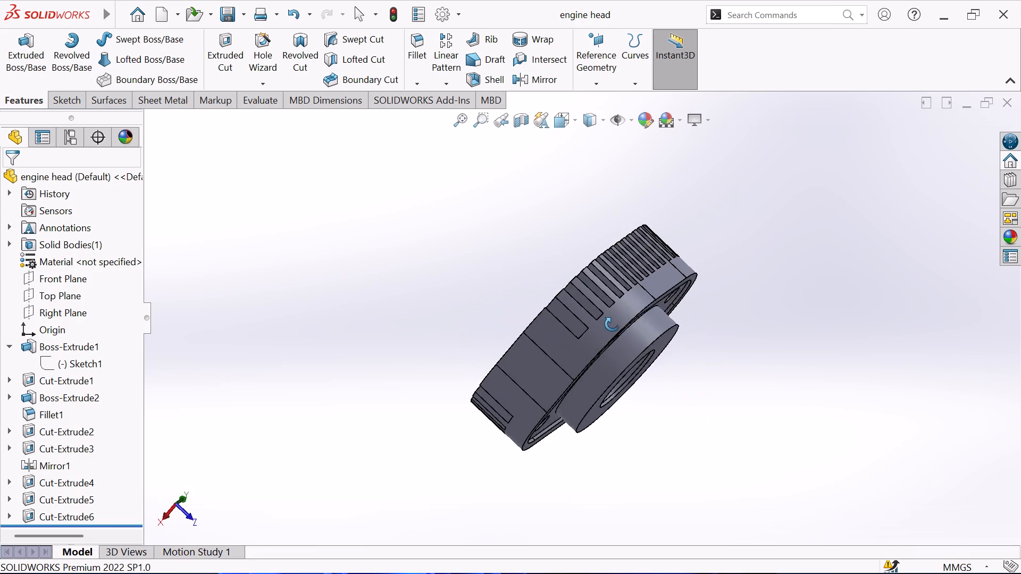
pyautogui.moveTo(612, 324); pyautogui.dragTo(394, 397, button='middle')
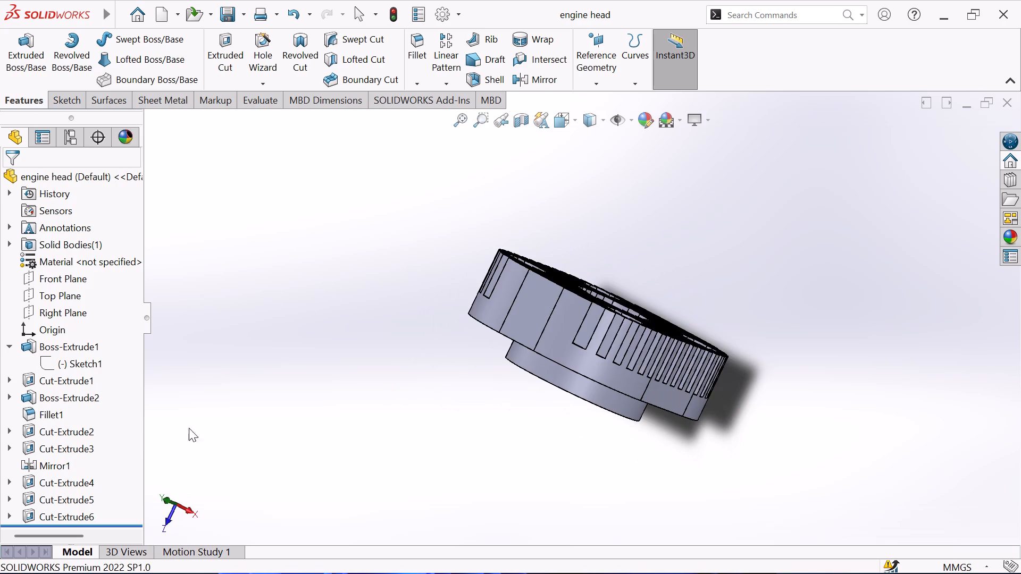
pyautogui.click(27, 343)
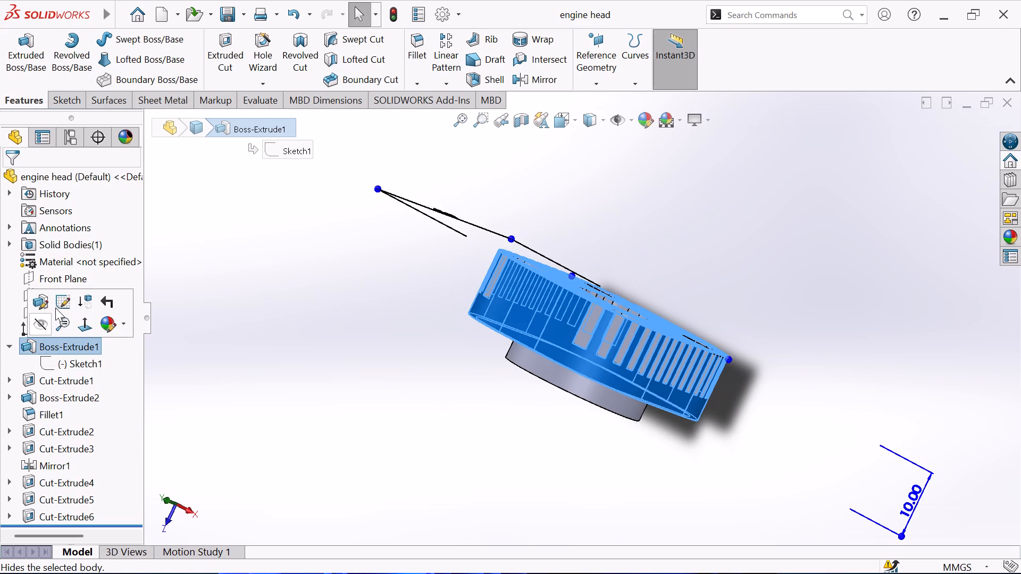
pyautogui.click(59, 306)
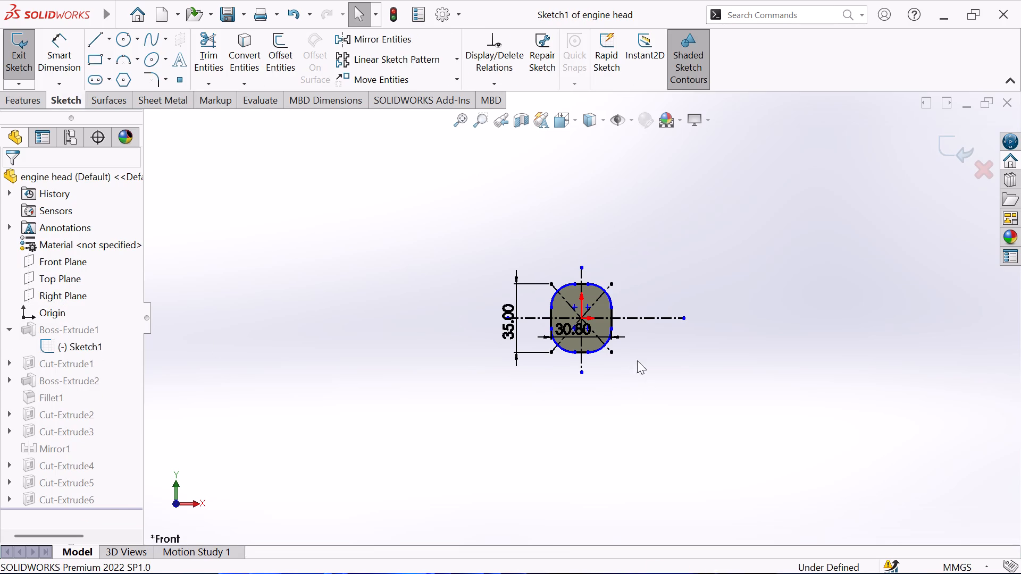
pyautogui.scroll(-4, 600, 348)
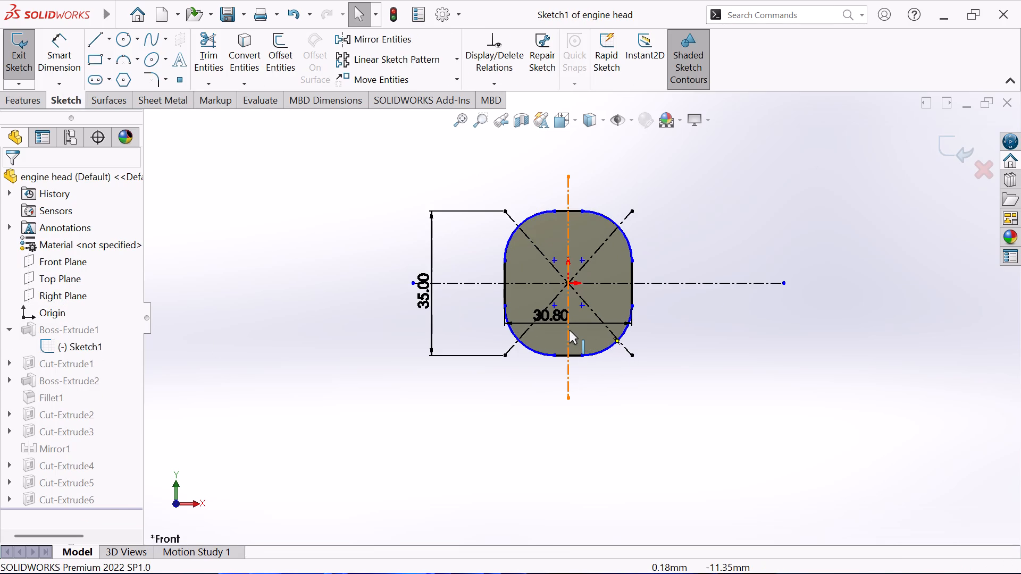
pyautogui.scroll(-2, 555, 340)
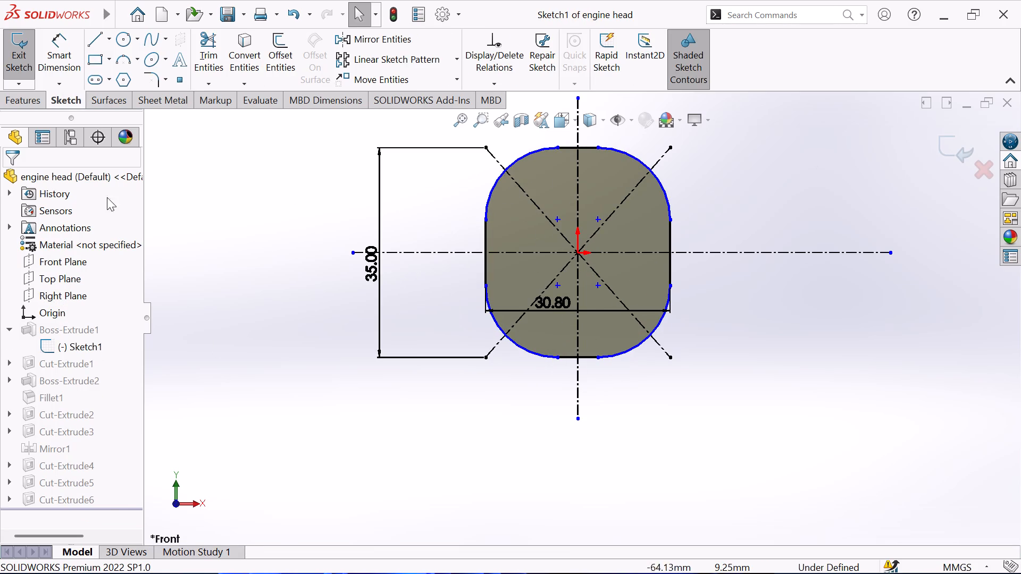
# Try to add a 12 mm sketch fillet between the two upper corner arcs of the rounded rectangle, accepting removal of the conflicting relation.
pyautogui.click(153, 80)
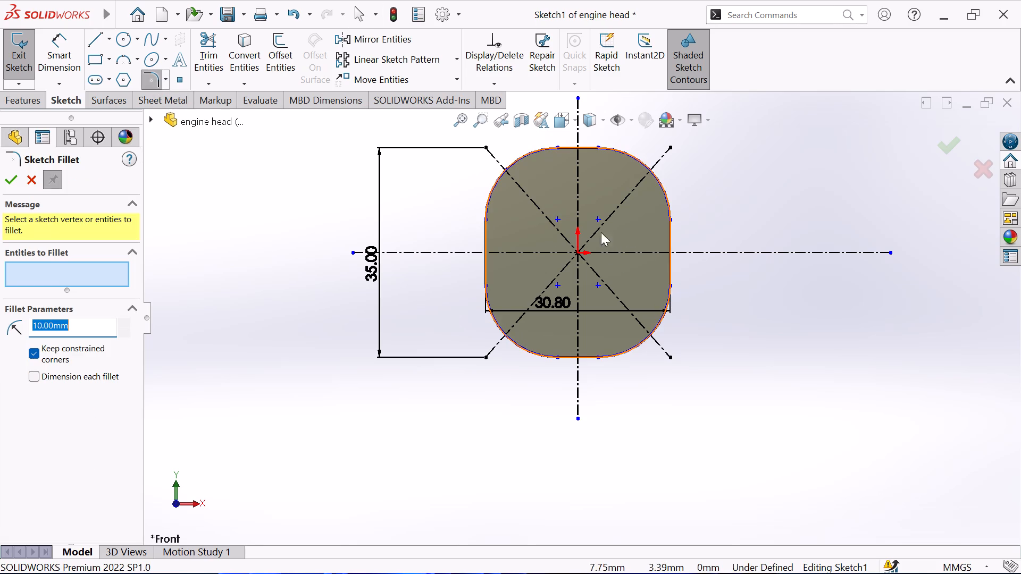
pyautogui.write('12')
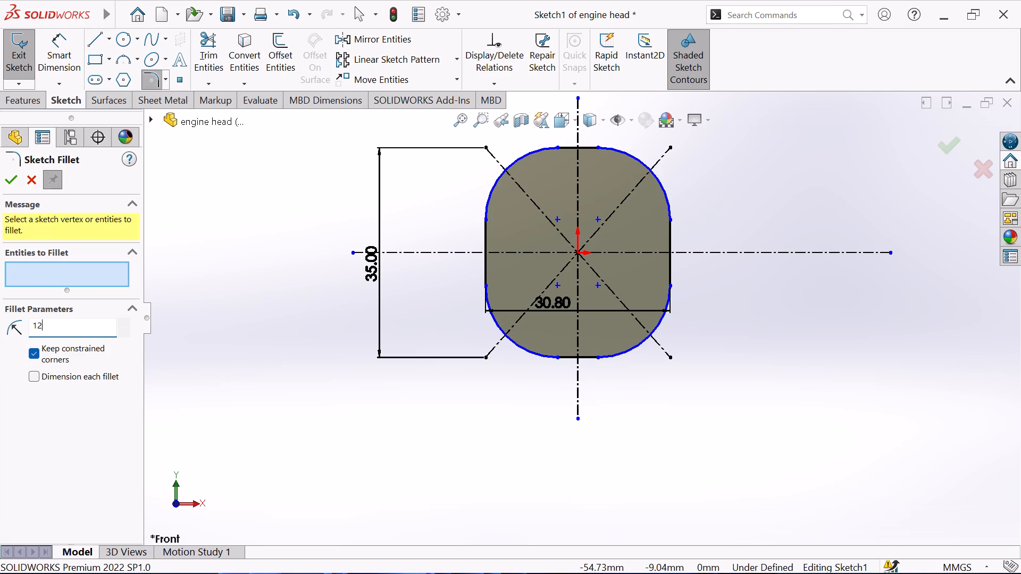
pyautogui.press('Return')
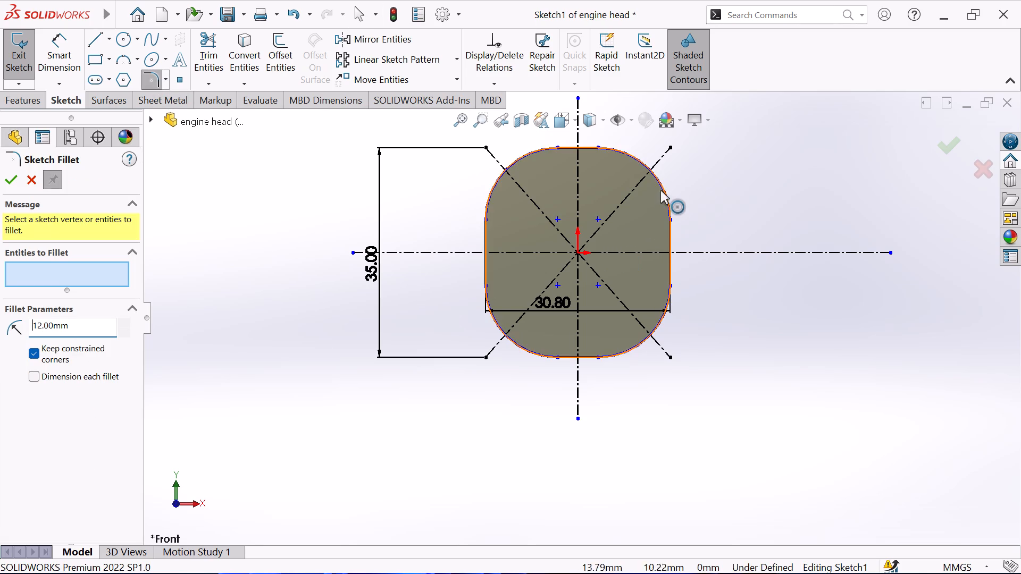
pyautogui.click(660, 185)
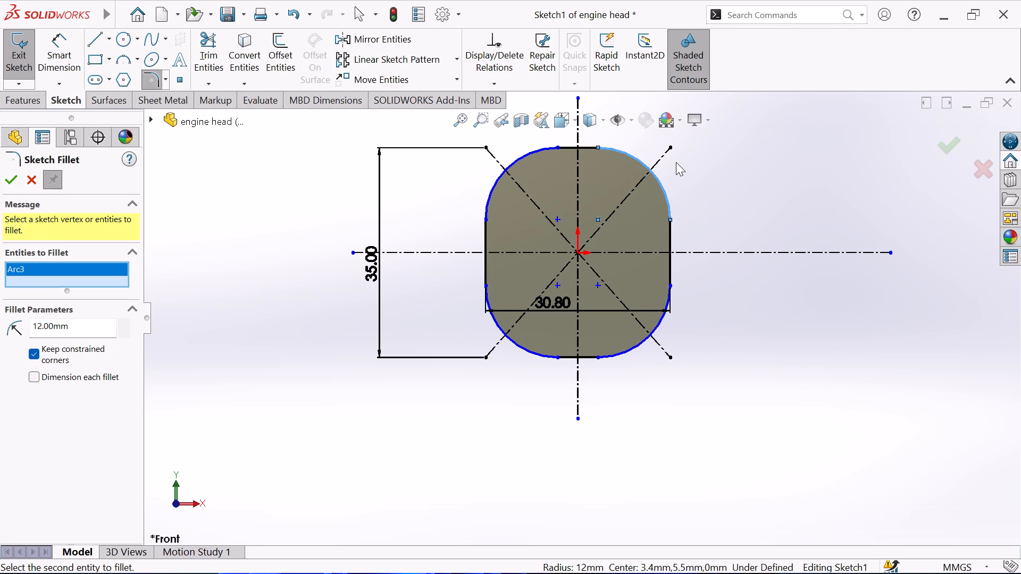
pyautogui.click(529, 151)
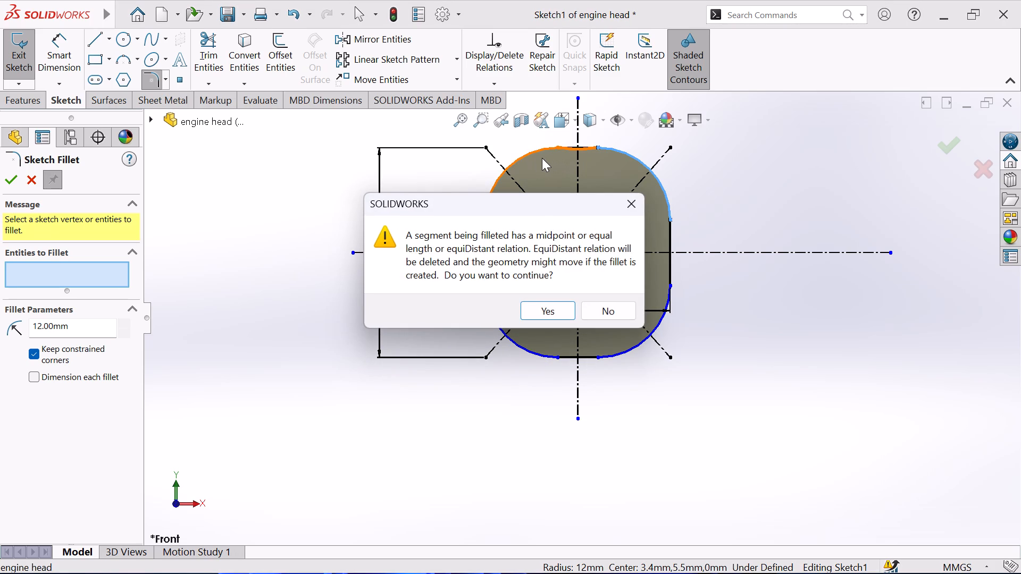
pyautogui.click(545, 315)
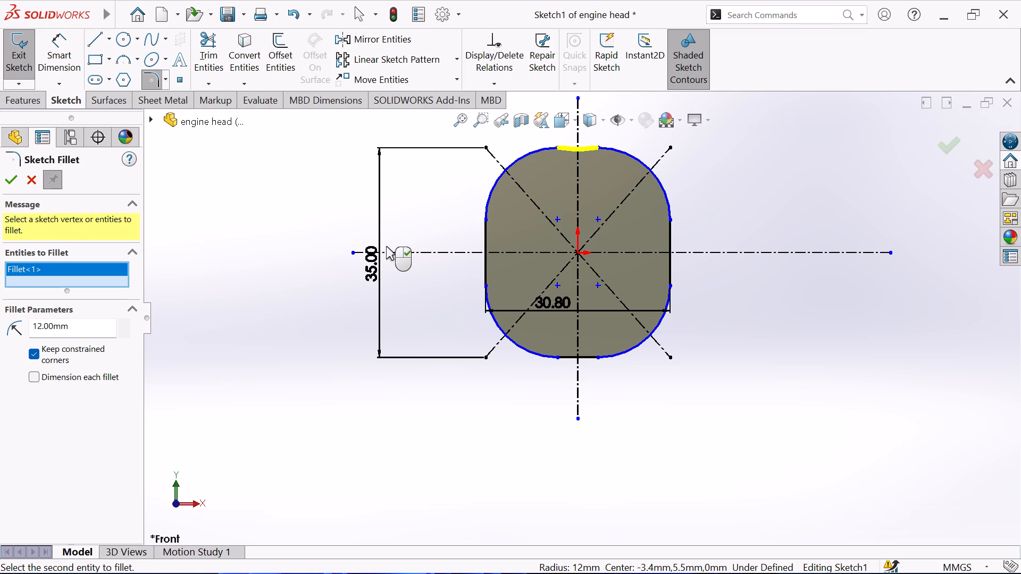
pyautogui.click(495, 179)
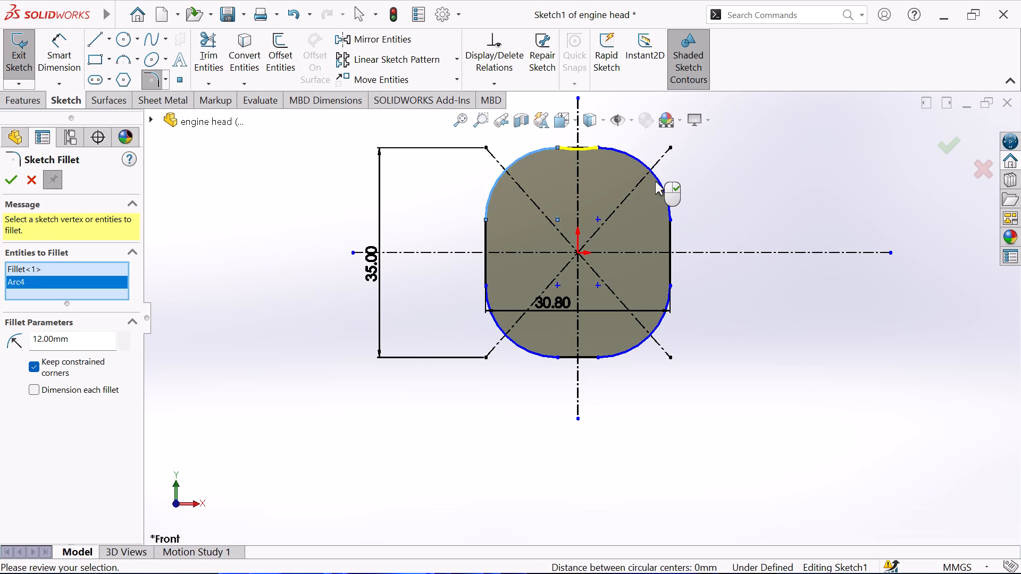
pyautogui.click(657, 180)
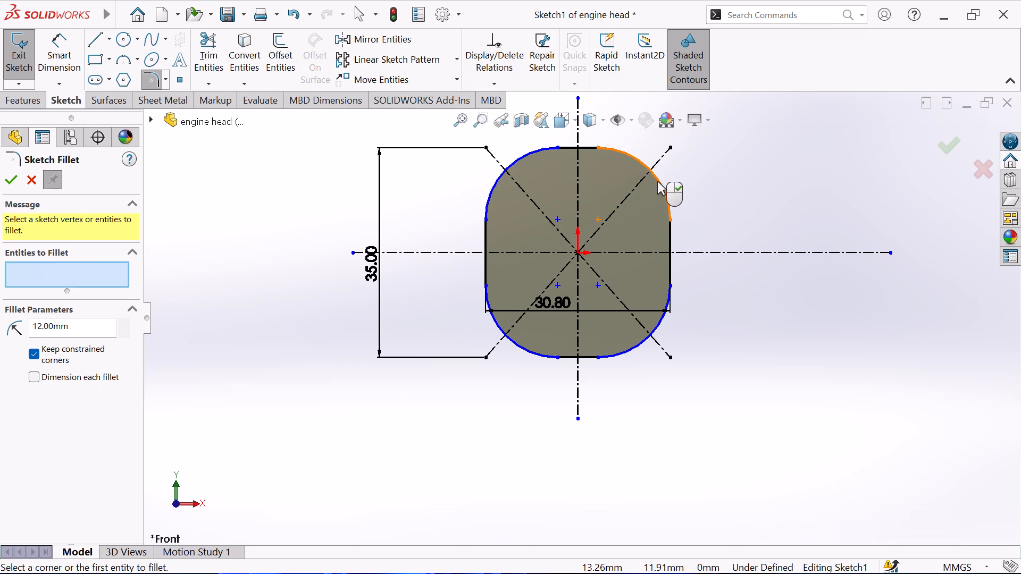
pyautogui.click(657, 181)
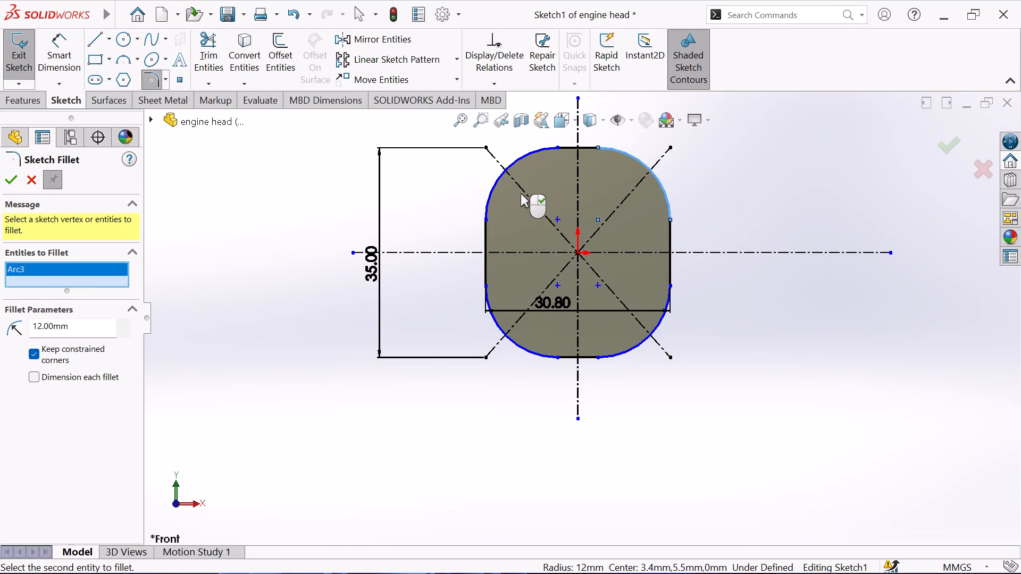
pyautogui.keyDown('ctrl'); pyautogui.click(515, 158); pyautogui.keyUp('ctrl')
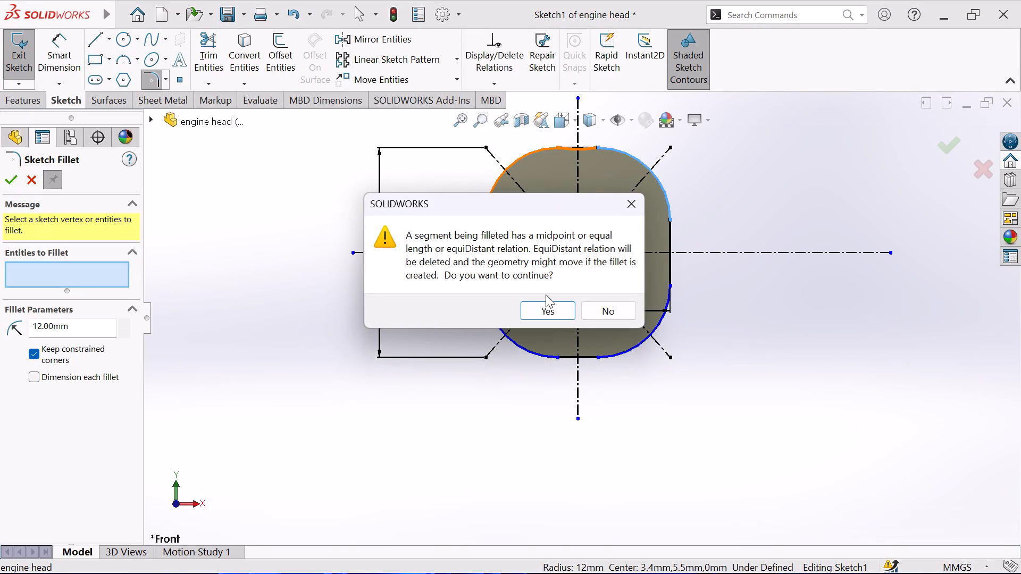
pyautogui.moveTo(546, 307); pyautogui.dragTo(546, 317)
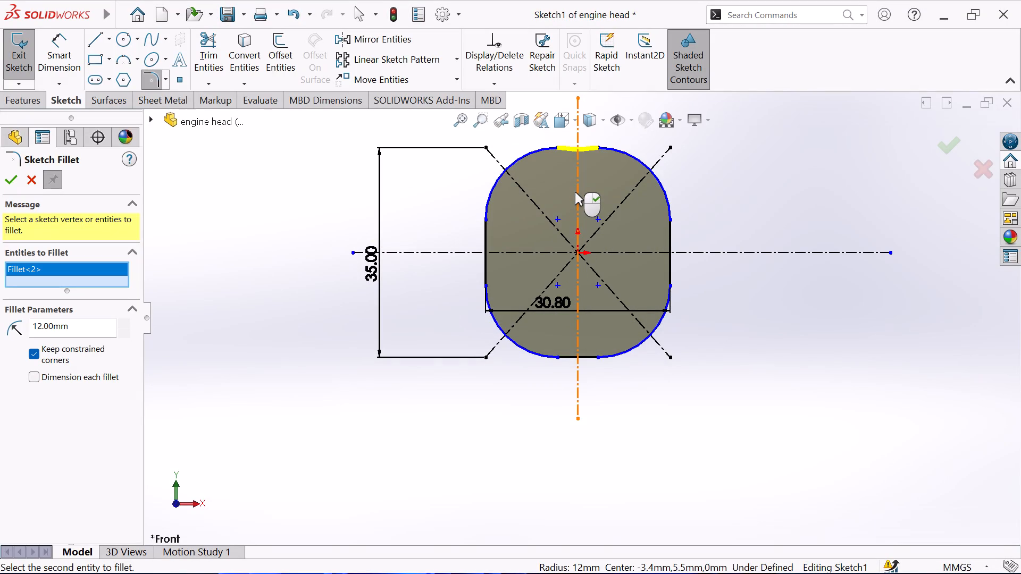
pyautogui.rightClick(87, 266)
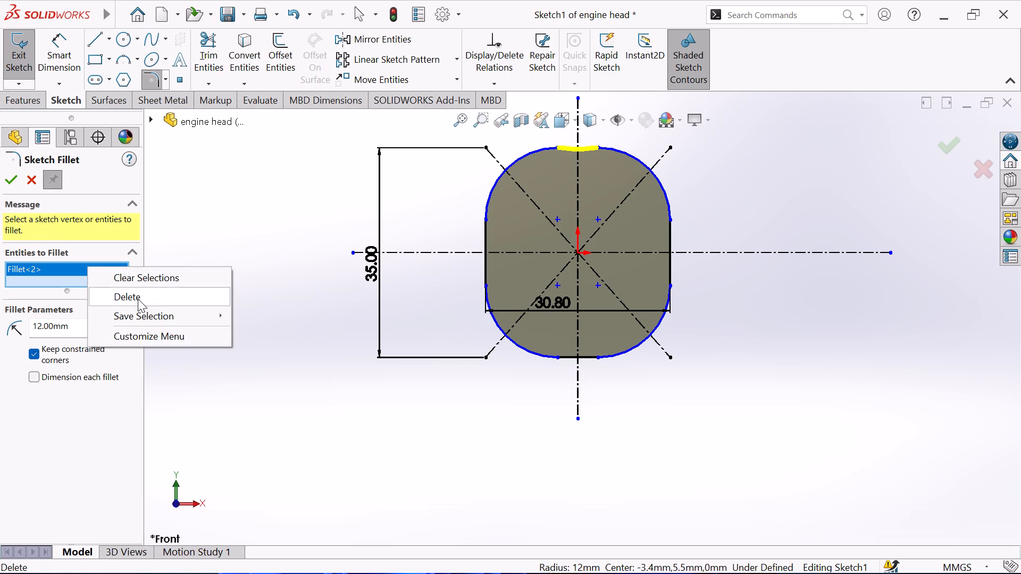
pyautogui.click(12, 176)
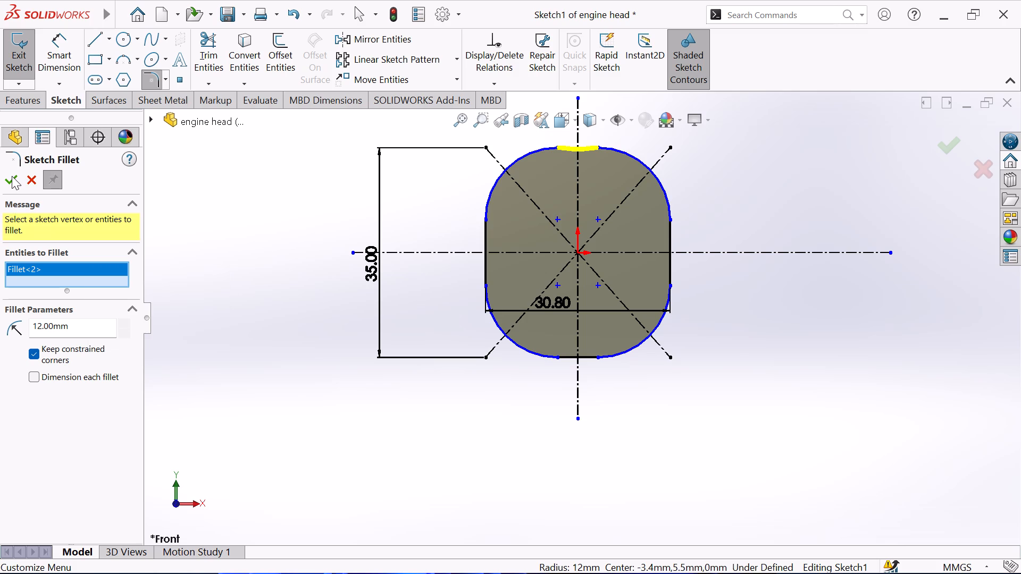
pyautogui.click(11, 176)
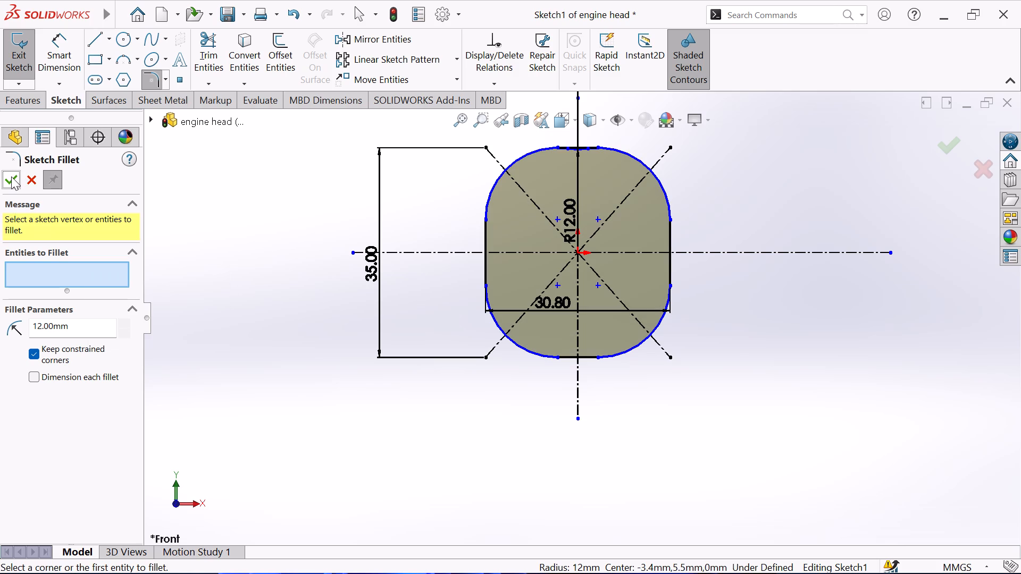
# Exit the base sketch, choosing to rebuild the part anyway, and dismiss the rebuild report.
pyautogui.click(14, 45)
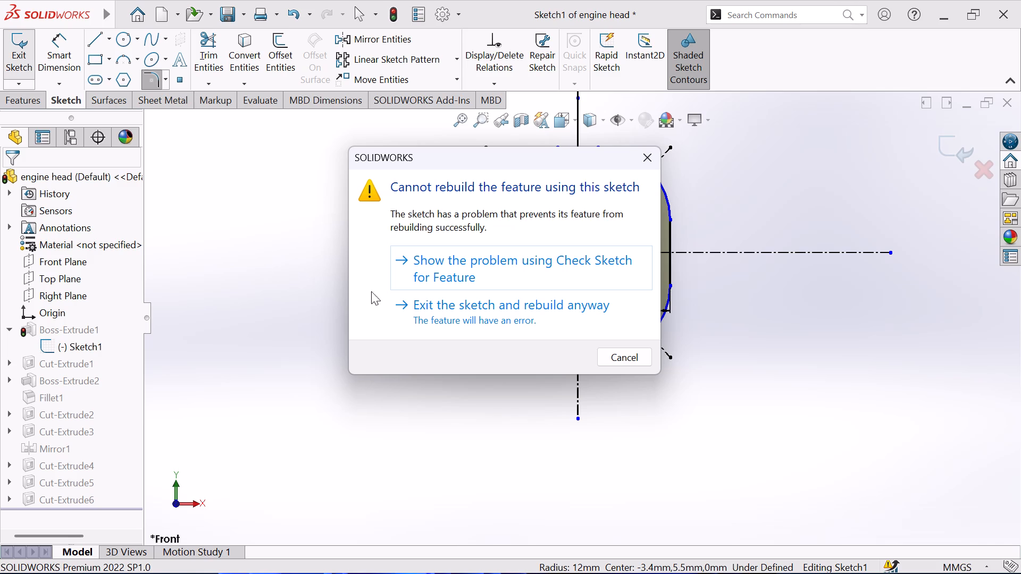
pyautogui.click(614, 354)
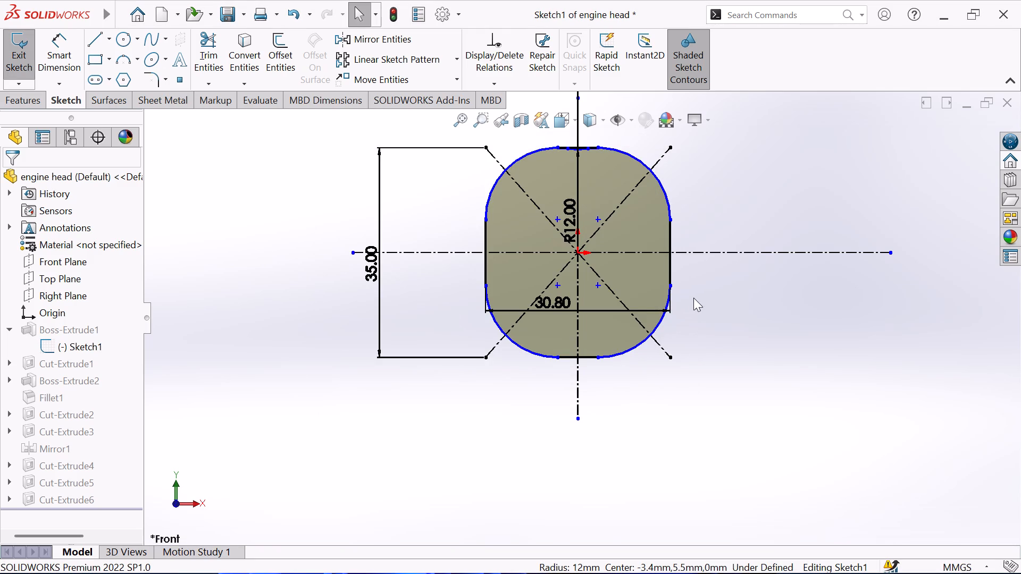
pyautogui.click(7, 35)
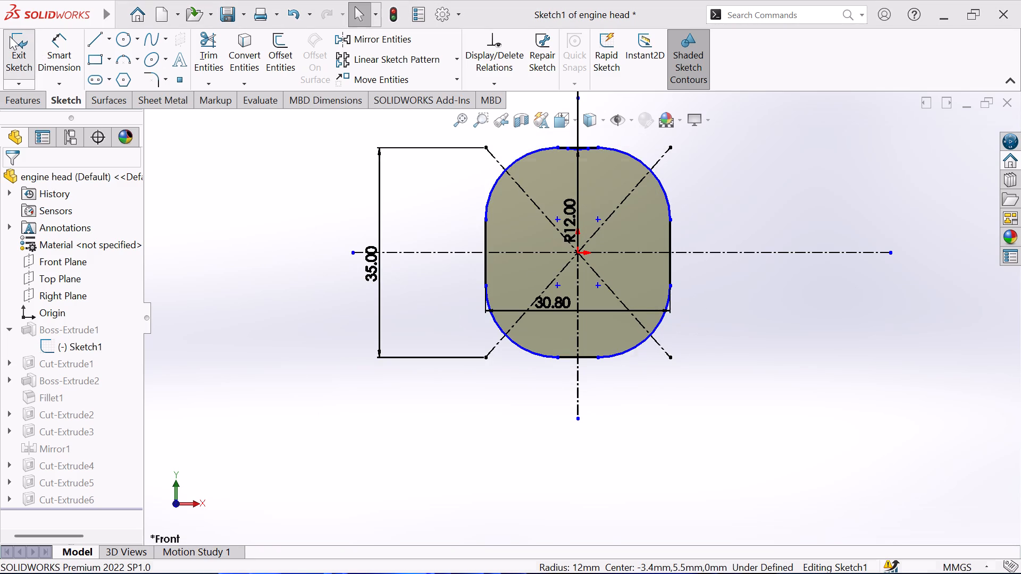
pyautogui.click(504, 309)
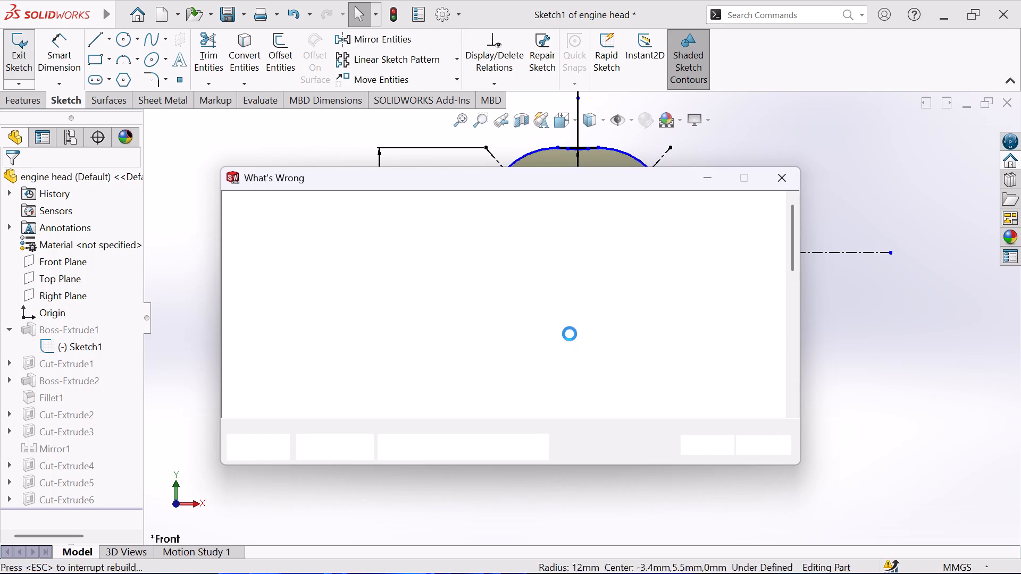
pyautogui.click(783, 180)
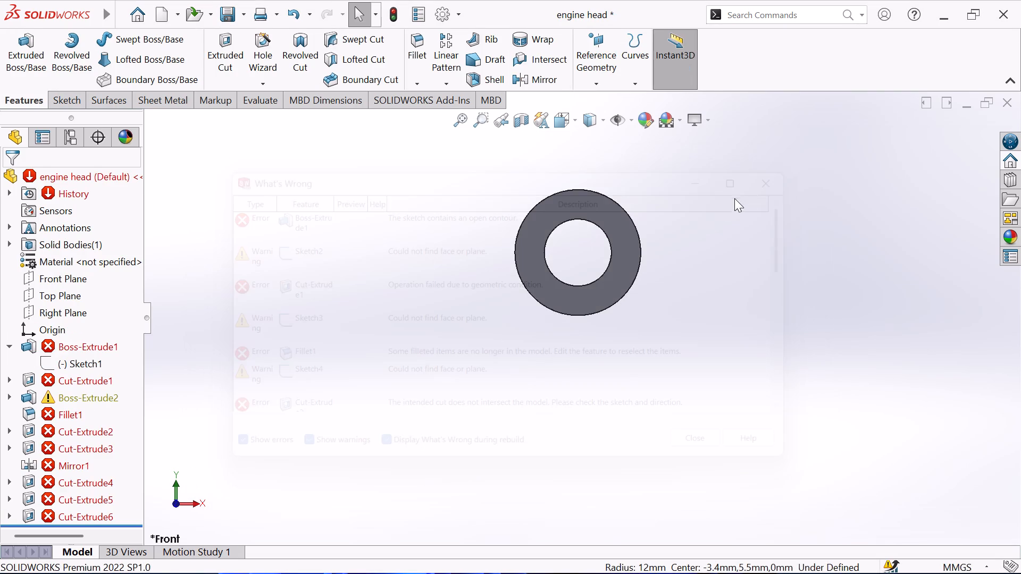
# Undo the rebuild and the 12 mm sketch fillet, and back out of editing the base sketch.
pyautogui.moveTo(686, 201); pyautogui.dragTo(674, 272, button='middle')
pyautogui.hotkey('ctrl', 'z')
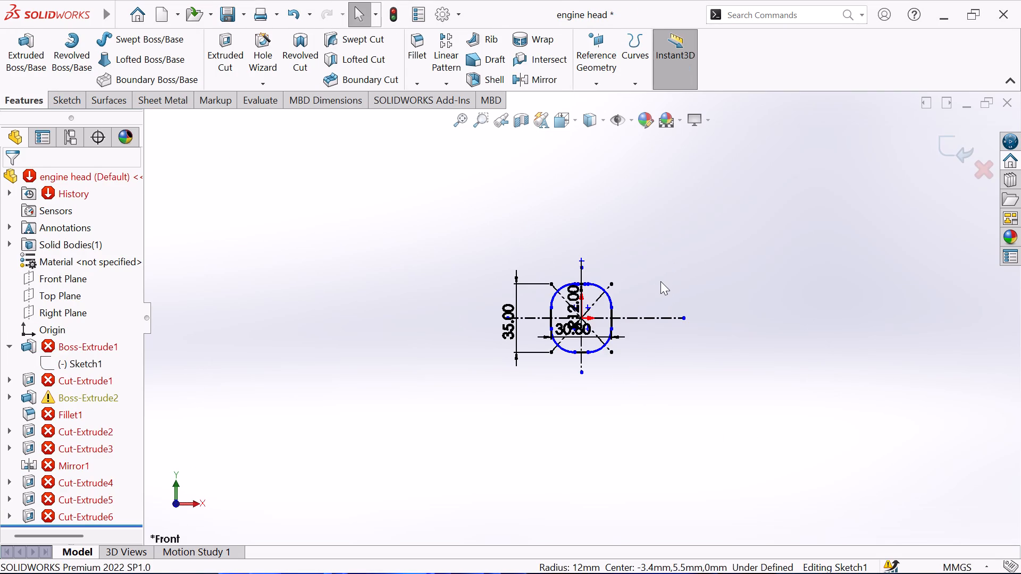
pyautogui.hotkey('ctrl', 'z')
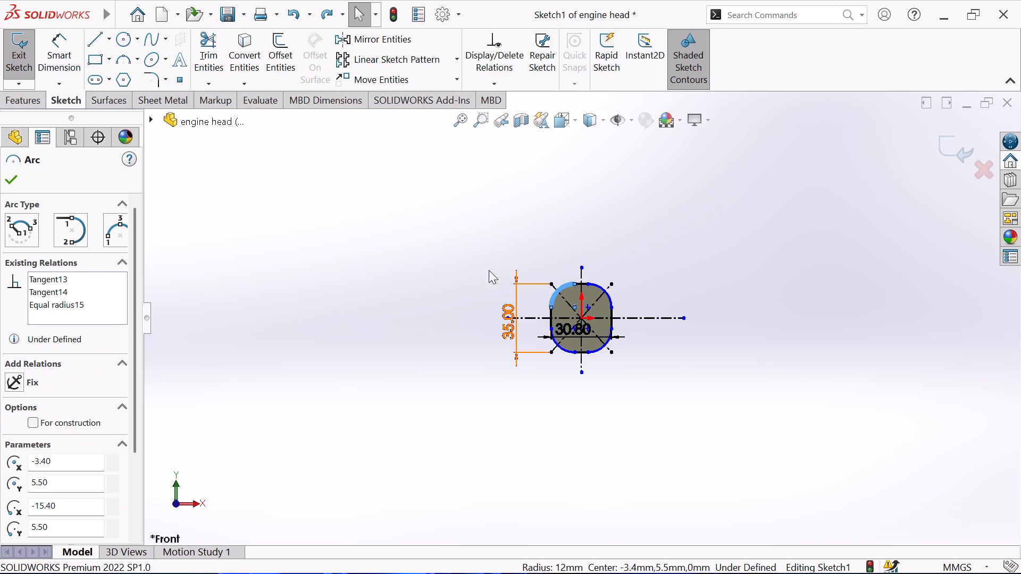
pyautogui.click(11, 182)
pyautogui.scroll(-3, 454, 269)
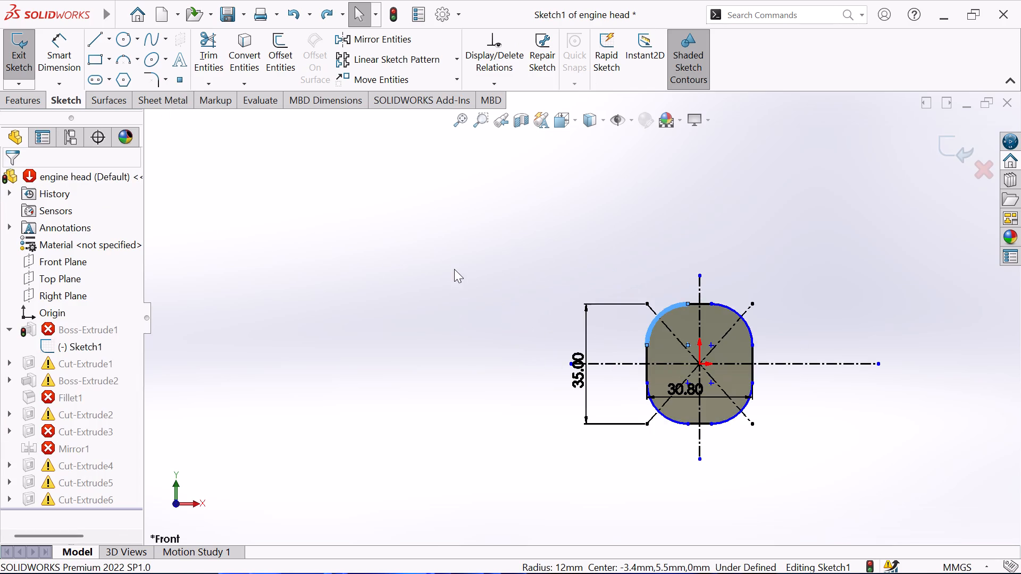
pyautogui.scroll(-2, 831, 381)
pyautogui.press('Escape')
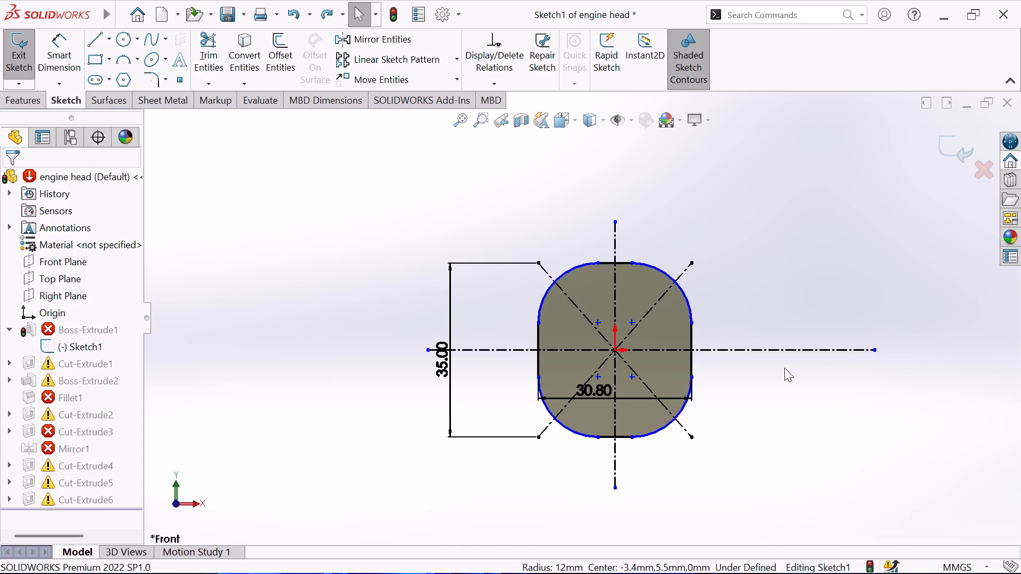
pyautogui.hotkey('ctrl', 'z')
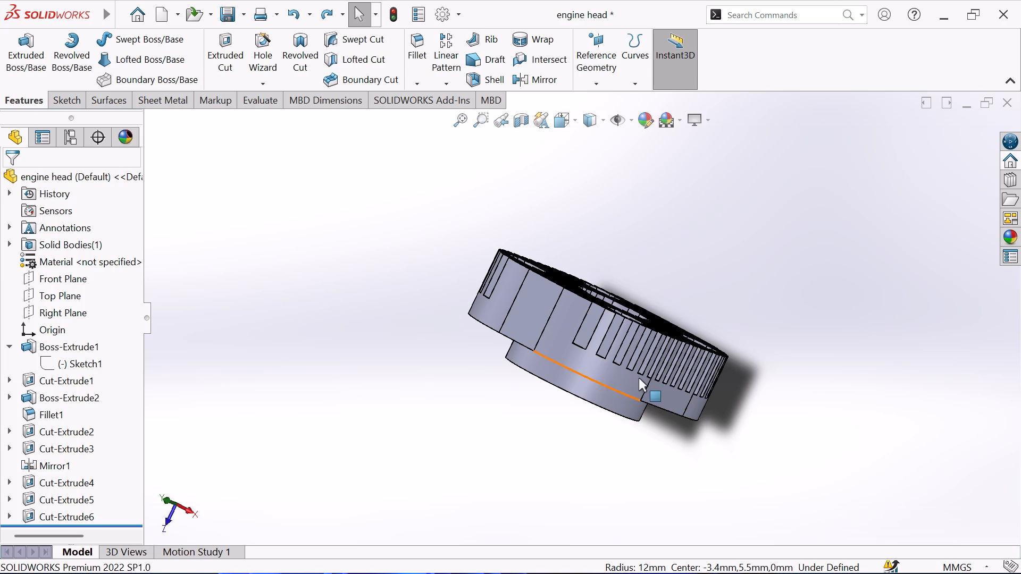
# Examine the engine head's finned face, bolt recesses and side walls from several angles.
pyautogui.scroll(-1, 688, 359)
pyautogui.scroll(-1, 440, 343)
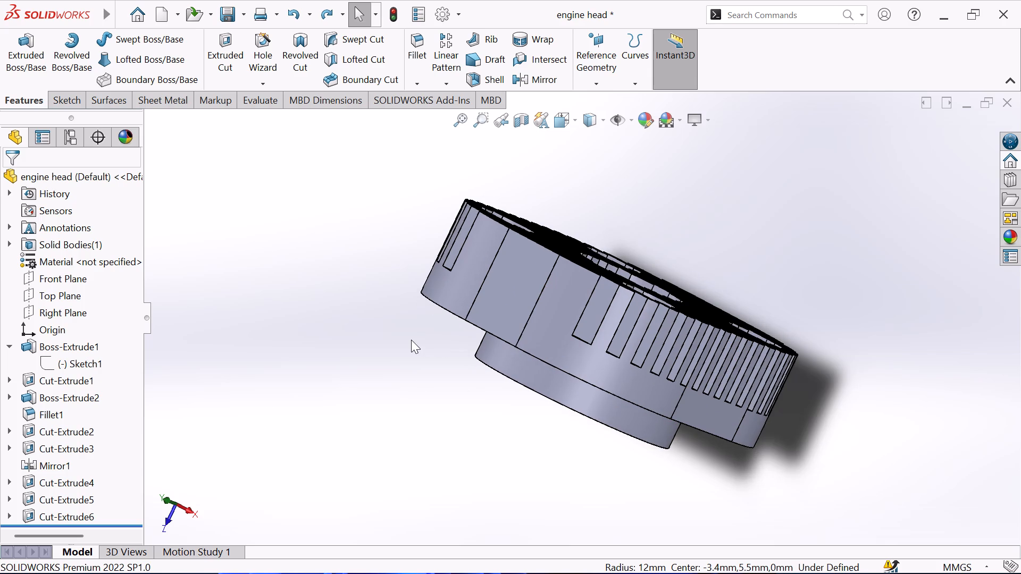
pyautogui.scroll(-2, 411, 340)
pyautogui.scroll(1, 734, 268)
pyautogui.scroll(1, 752, 221)
pyautogui.moveTo(752, 220); pyautogui.dragTo(739, 225, button='middle')
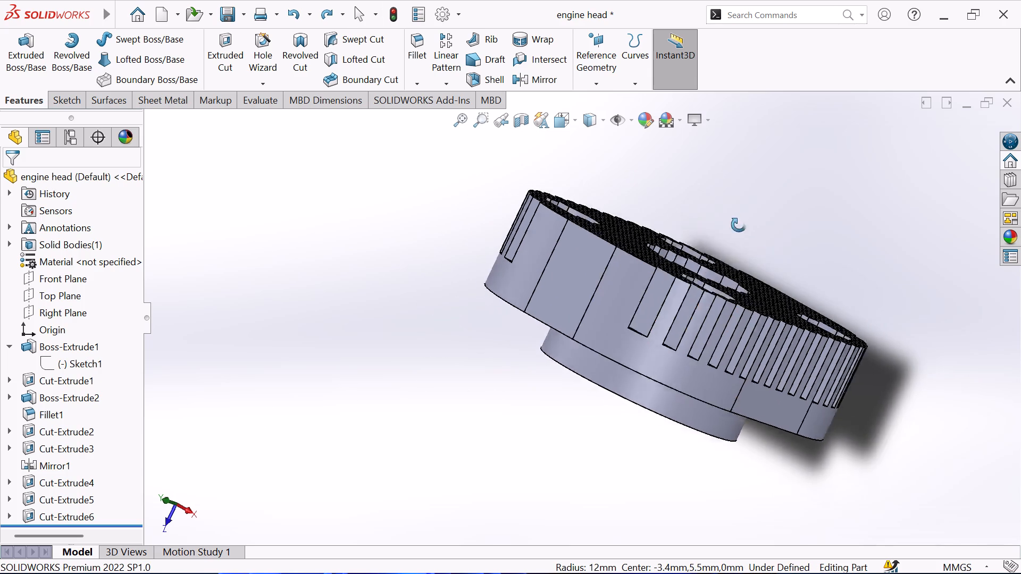
pyautogui.moveTo(739, 225); pyautogui.dragTo(319, 465, button='middle')
pyautogui.scroll(-1, 756, 415)
pyautogui.scroll(2, 740, 339)
pyautogui.scroll(1, 789, 294)
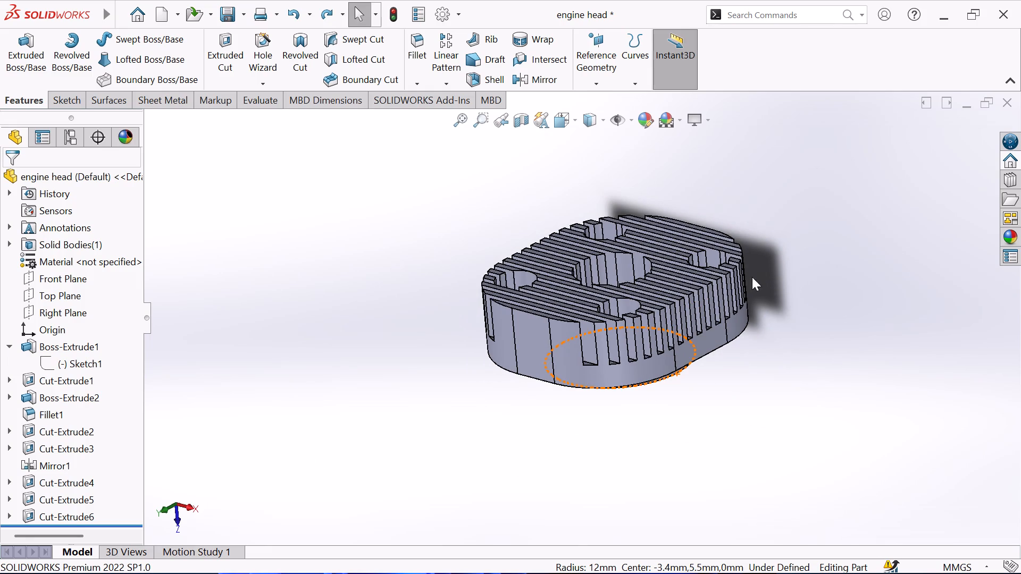
pyautogui.scroll(2, 752, 277)
pyautogui.scroll(-2, 700, 296)
pyautogui.scroll(-1, 406, 274)
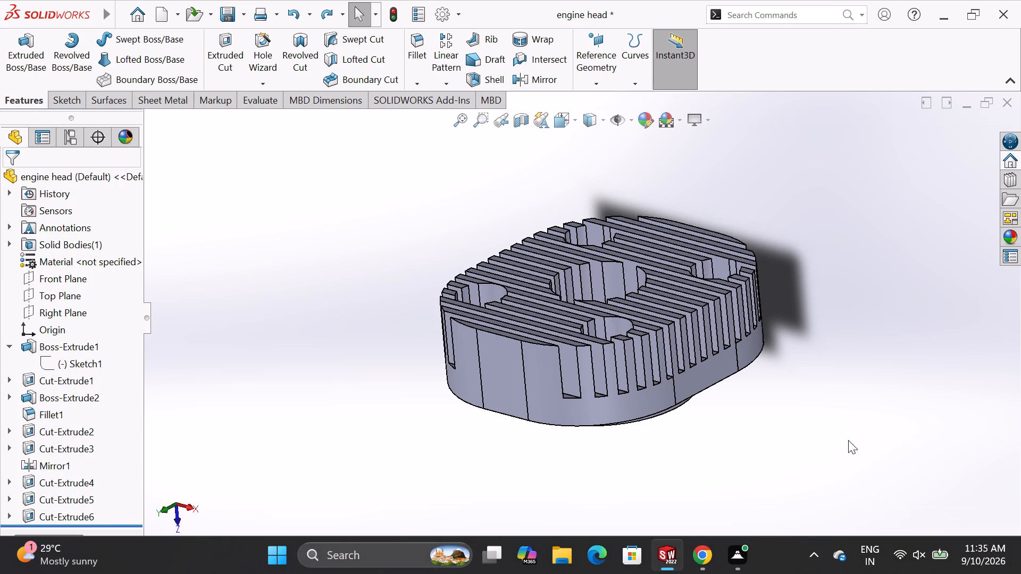
# Examine the engine head's underside, round boss with its bore, bolt holes and side fins from several angles.
pyautogui.moveTo(724, 387); pyautogui.dragTo(405, 461, button='middle')
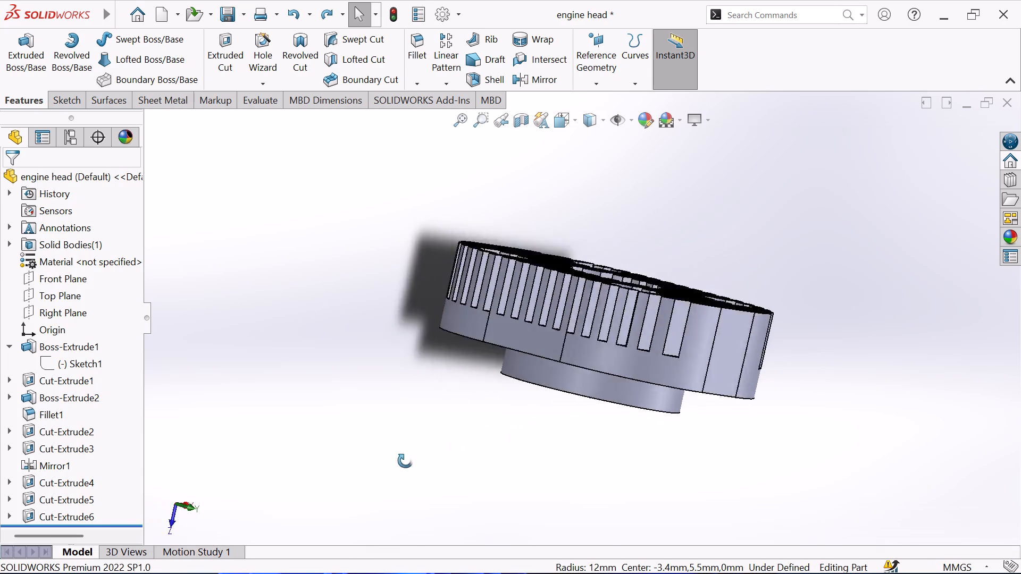
pyautogui.moveTo(405, 461); pyautogui.dragTo(175, 499, button='middle')
pyautogui.moveTo(811, 297); pyautogui.dragTo(808, 298, button='middle')
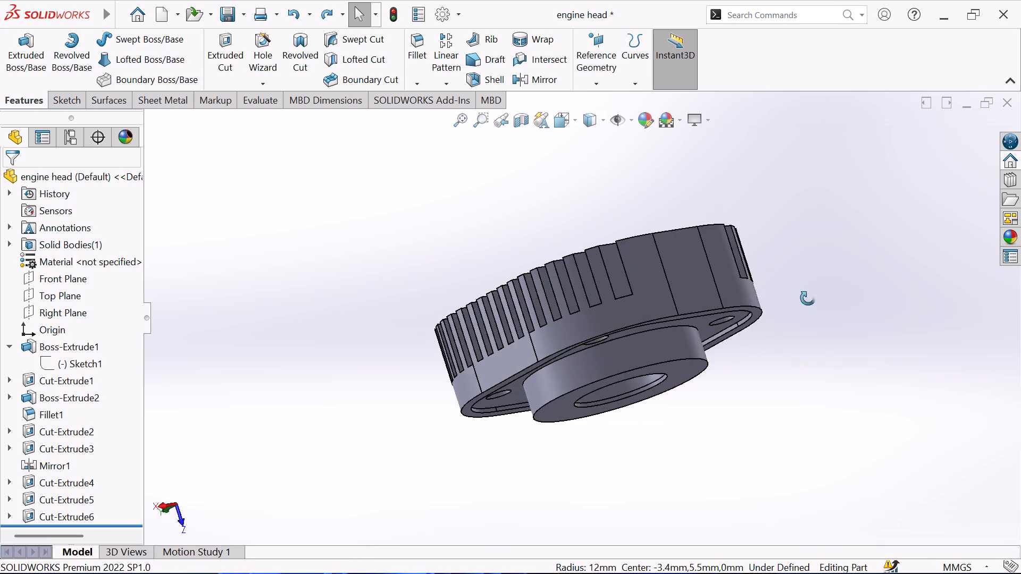
pyautogui.moveTo(808, 298); pyautogui.dragTo(345, 524, button='middle')
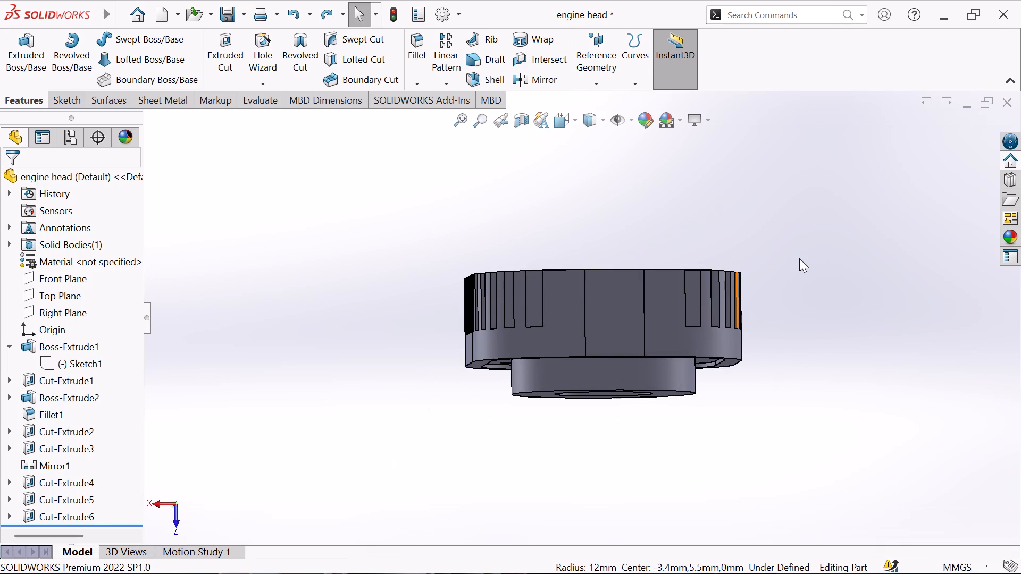
pyautogui.moveTo(799, 258); pyautogui.dragTo(492, 482, button='middle')
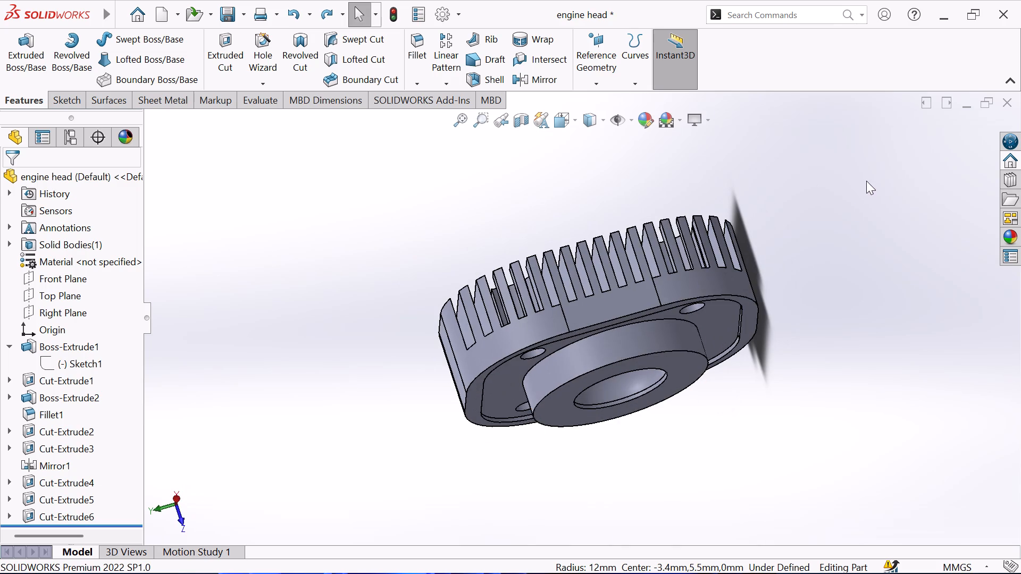
pyautogui.moveTo(867, 190); pyautogui.dragTo(851, 305, button='middle')
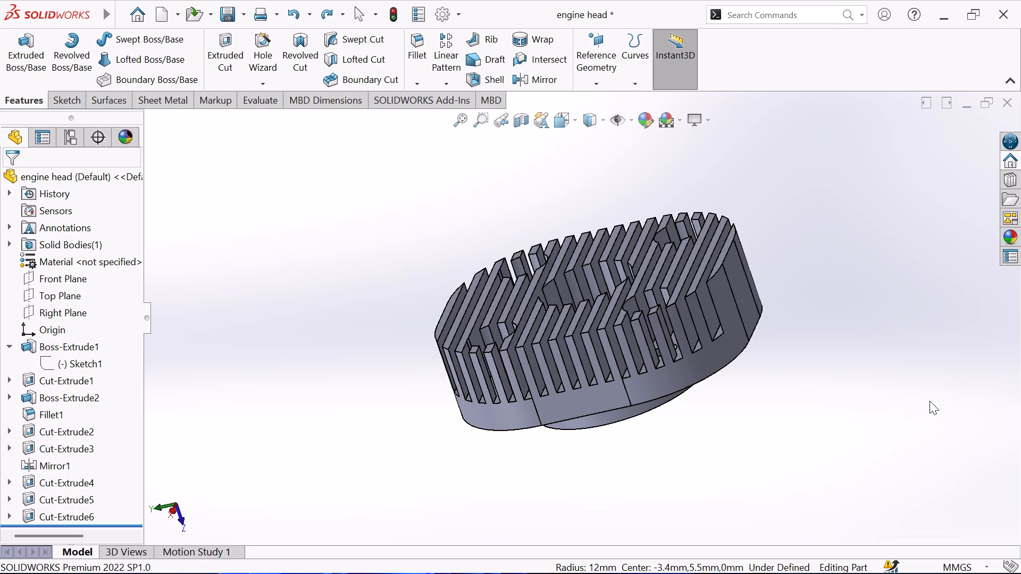
pyautogui.scroll(1, 930, 401)
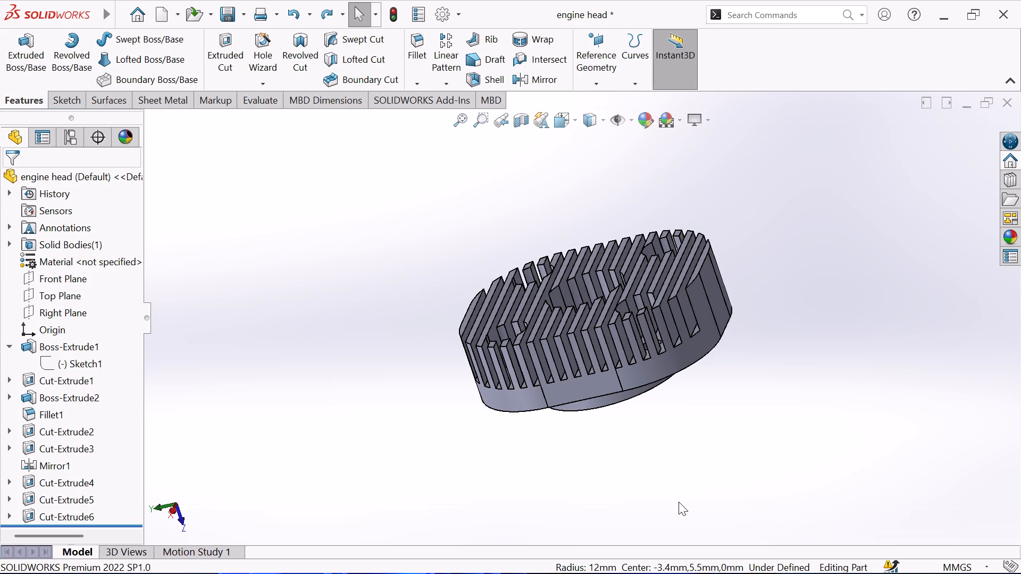
pyautogui.scroll(1, 706, 528)
pyautogui.scroll(-2, 584, 453)
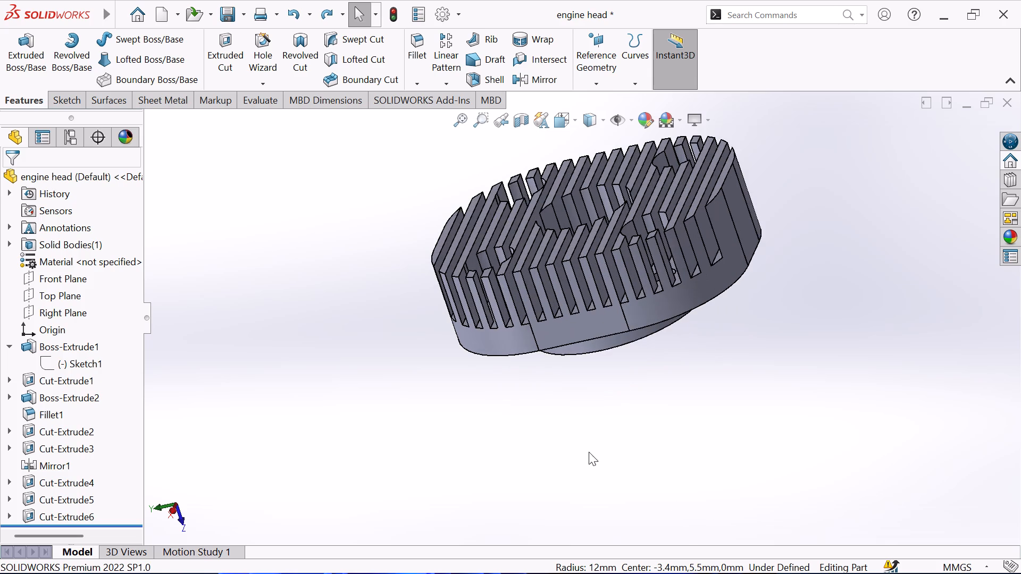
pyautogui.moveTo(759, 327); pyautogui.dragTo(800, 302, button='middle')
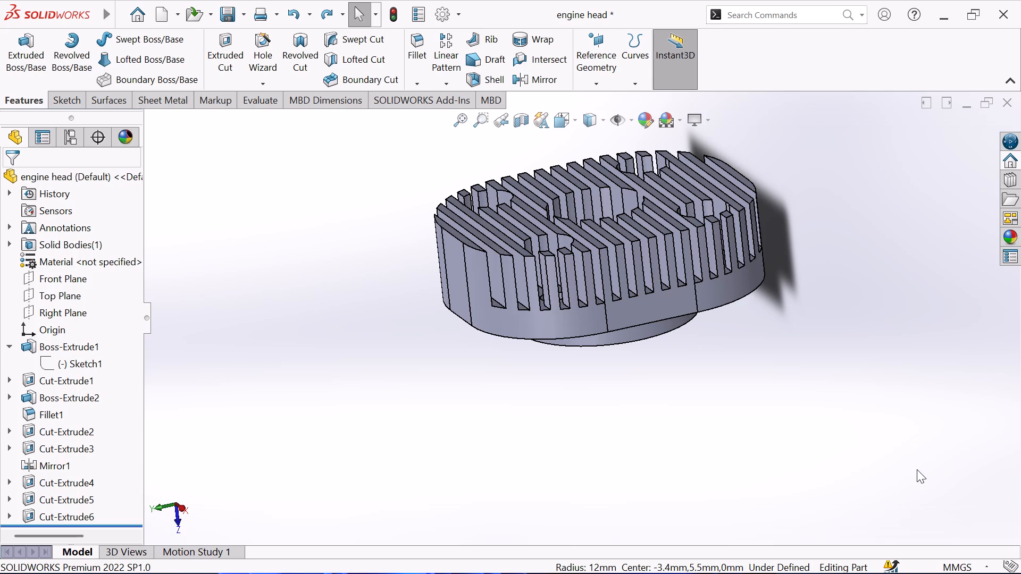
pyautogui.scroll(1, 917, 469)
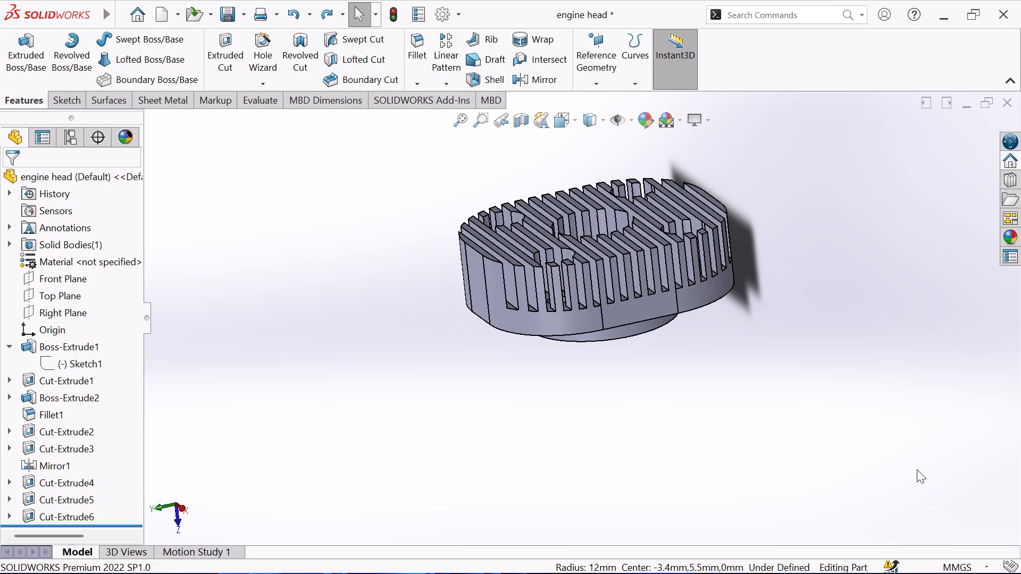